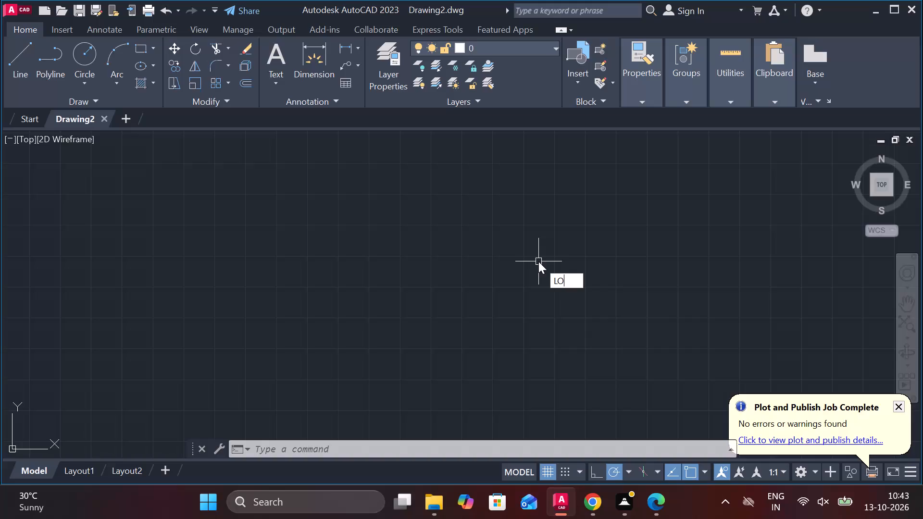
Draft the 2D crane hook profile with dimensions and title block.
Set the model space limits from 0,0 to 297,210 and zoom to the drawing extents.
{"action": "key", "text": "g"}
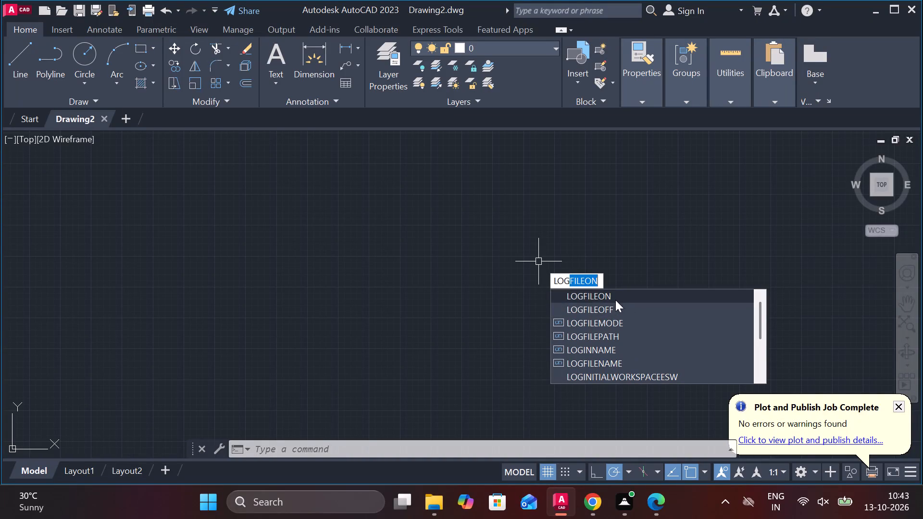
{"action": "left_click", "coordinate": [615, 298]}
{"action": "type", "text": "limi"}
{"action": "left_click", "coordinate": [668, 333]}
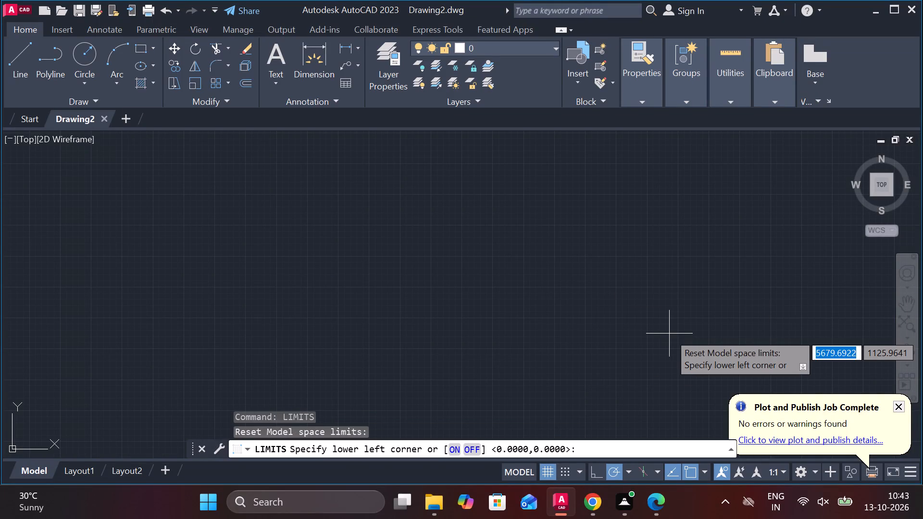
{"action": "type", "text": "0,0"}
{"action": "key", "text": "Return"}
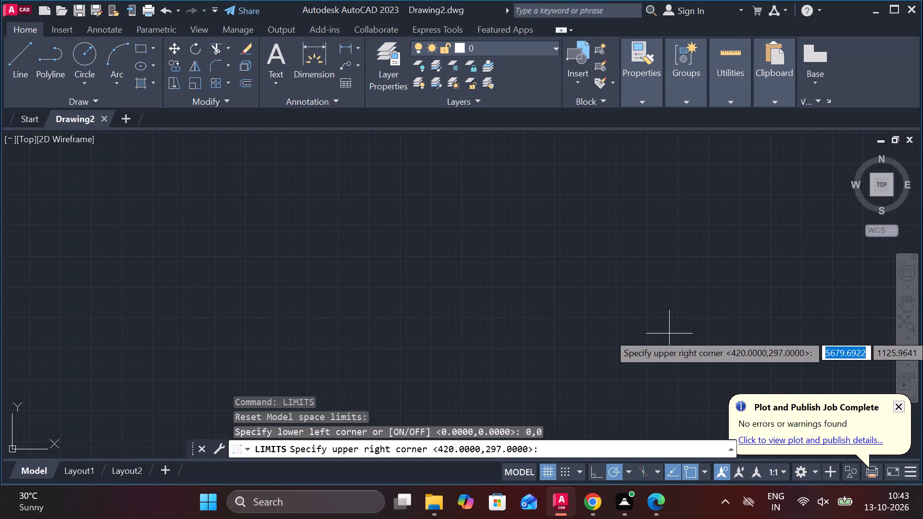
{"action": "type", "text": "297"}
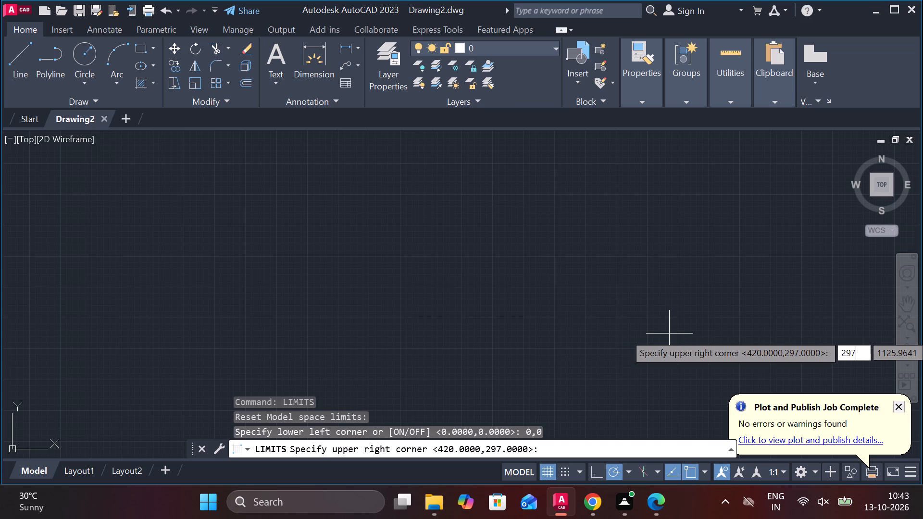
{"action": "type", "text": ",210"}
{"action": "key", "text": "Return"}
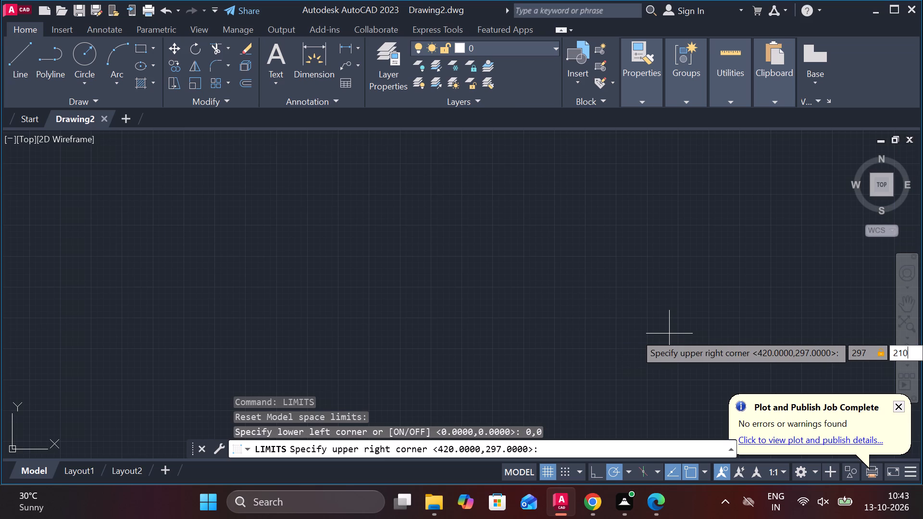
{"action": "key", "text": "z"}
{"action": "key", "text": "Return"}
{"action": "key", "text": "e"}
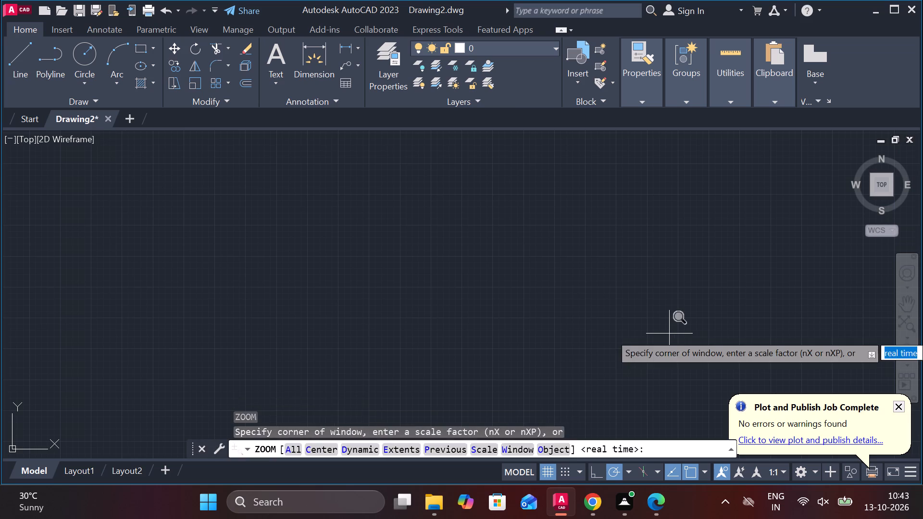
{"action": "key", "text": "Return"}
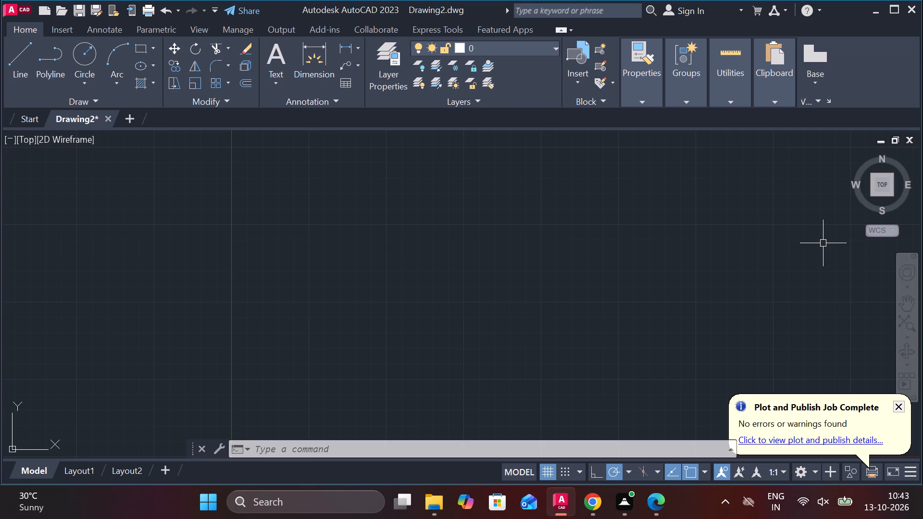
Move the UCS origin down and to the left of its original point, near the corner of the visible drawing area.
{"action": "scroll", "coordinate": [299, 326], "scroll_direction": "down", "scroll_amount": 2}
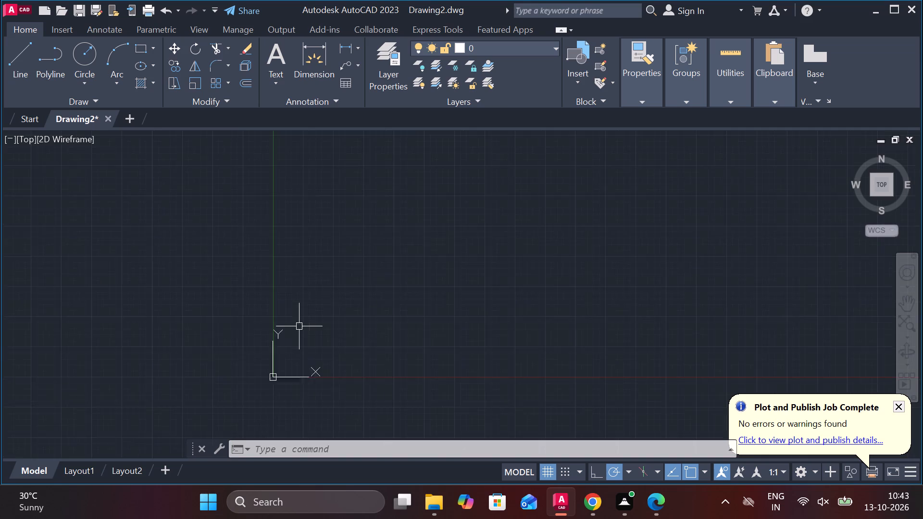
{"action": "scroll", "coordinate": [299, 326], "scroll_direction": "down", "scroll_amount": 1}
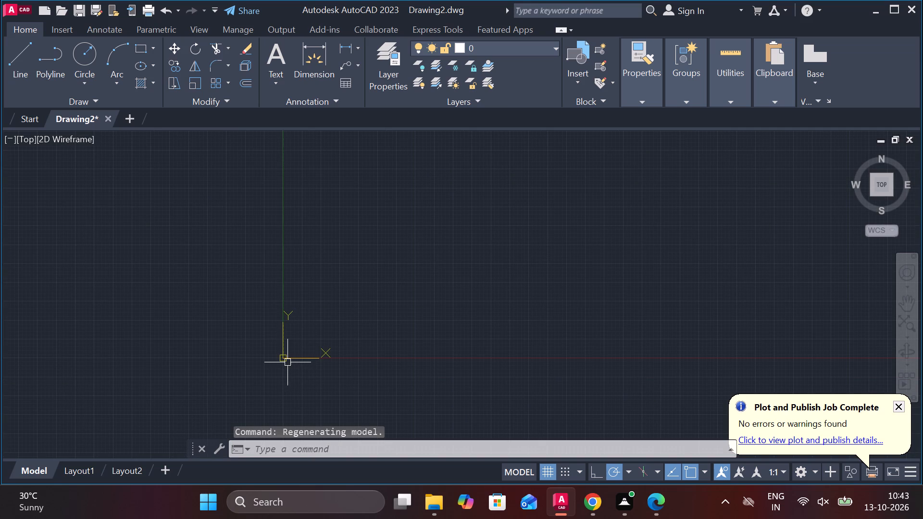
{"action": "left_click", "coordinate": [283, 359]}
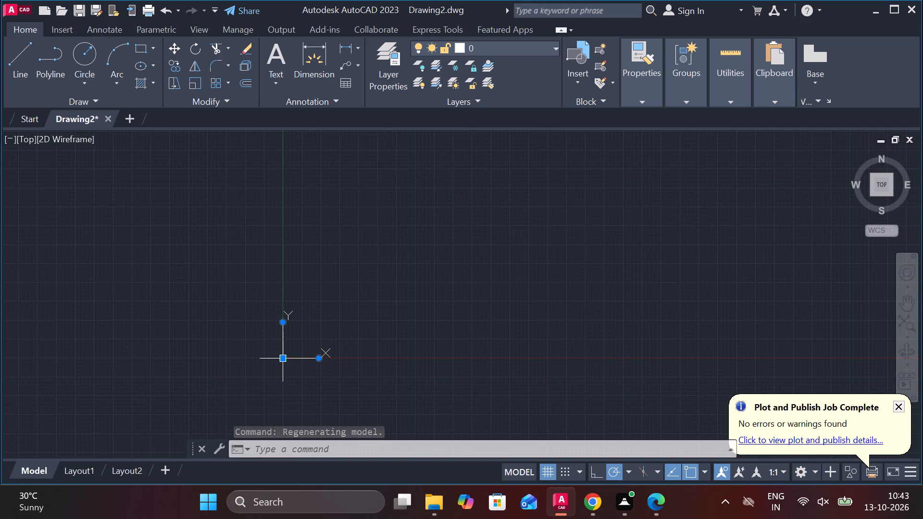
{"action": "left_click", "coordinate": [283, 359]}
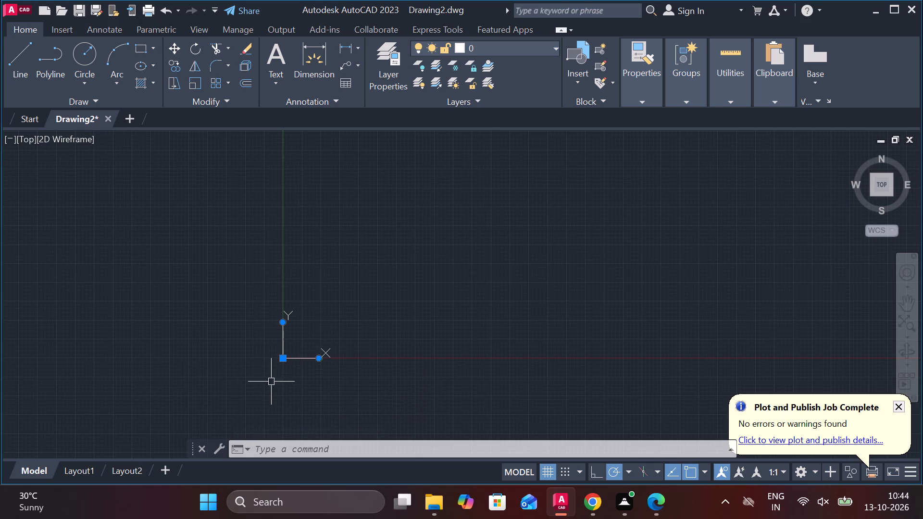
{"action": "left_click", "coordinate": [284, 356]}
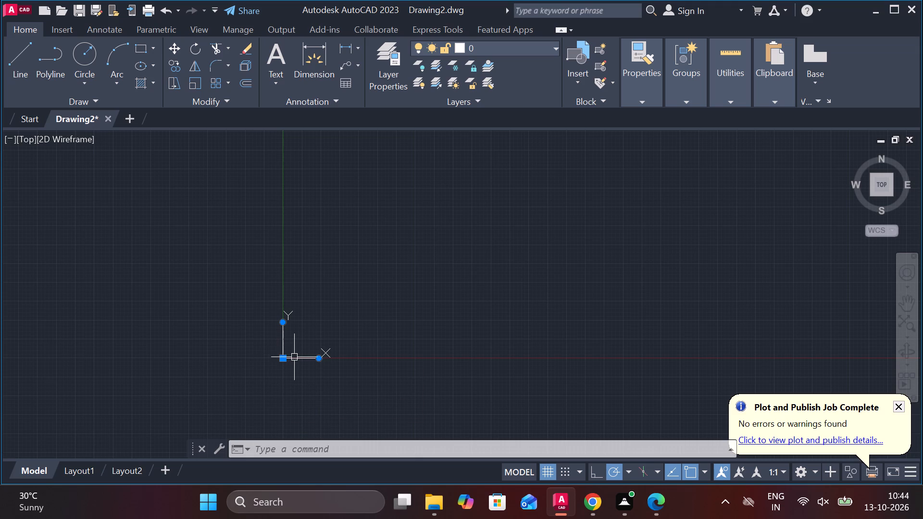
{"action": "left_click", "coordinate": [286, 358]}
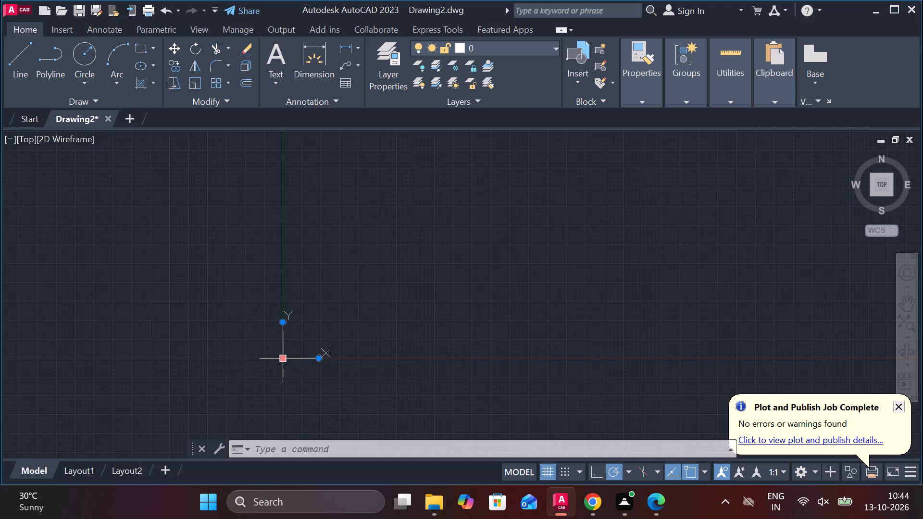
{"action": "left_click", "coordinate": [286, 358]}
{"action": "left_click", "coordinate": [286, 358]}
{"action": "left_click_drag", "start_coordinate": [286, 358], "coordinate": [175, 397]}
{"action": "scroll", "coordinate": [360, 328], "scroll_direction": "down", "scroll_amount": 4}
{"action": "scroll", "coordinate": [360, 328], "scroll_direction": "up", "scroll_amount": 7}
{"action": "scroll", "coordinate": [357, 331], "scroll_direction": "down", "scroll_amount": 1}
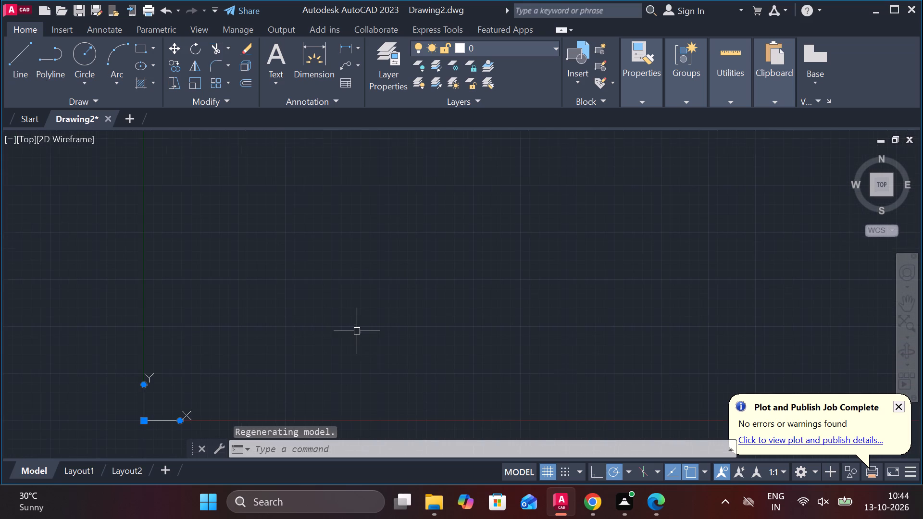
{"action": "scroll", "coordinate": [357, 331], "scroll_direction": "up", "scroll_amount": 2}
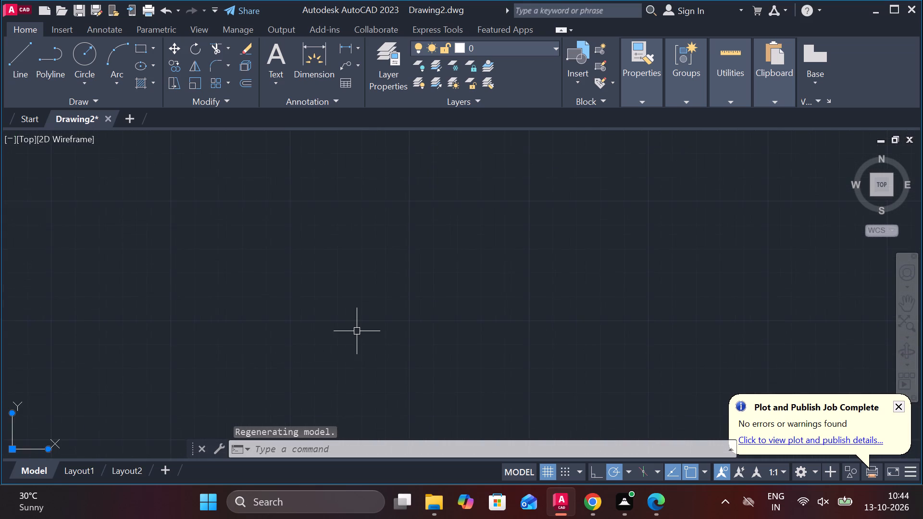
{"action": "scroll", "coordinate": [357, 331], "scroll_direction": "down", "scroll_amount": 4}
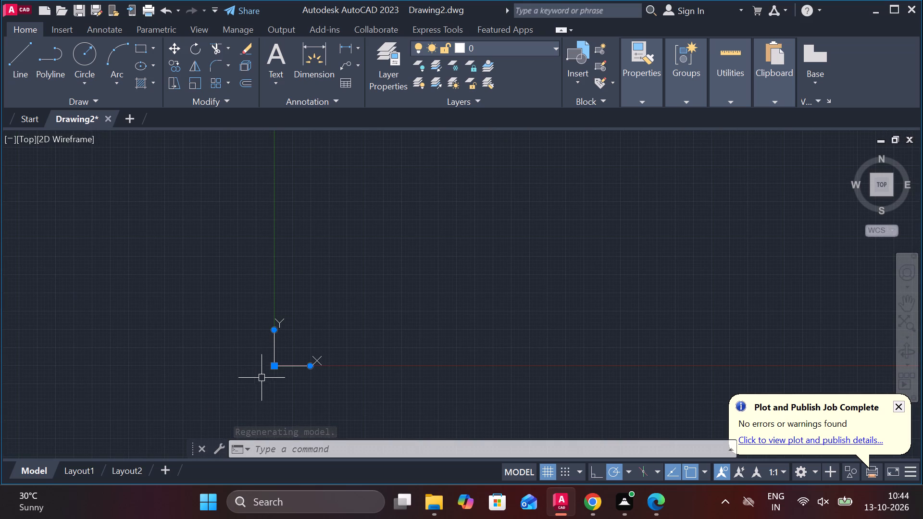
{"action": "left_click", "coordinate": [275, 366]}
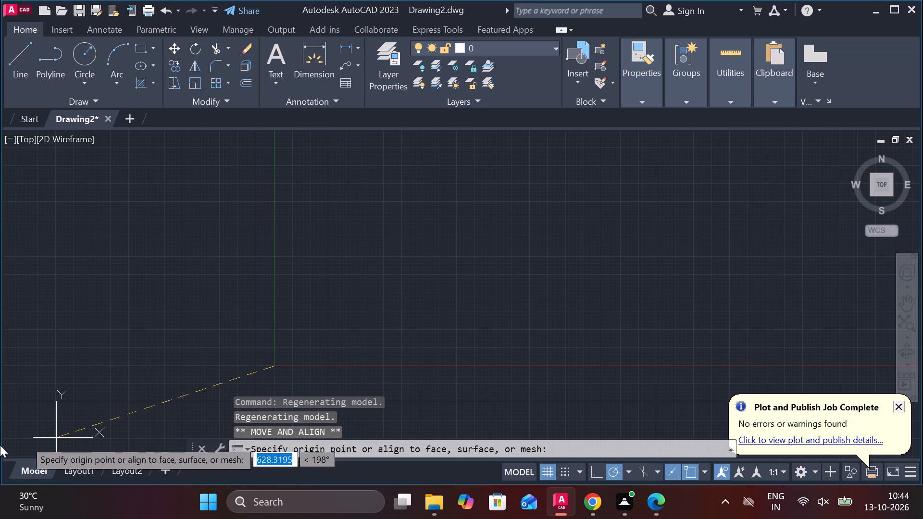
{"action": "left_click", "coordinate": [10, 452]}
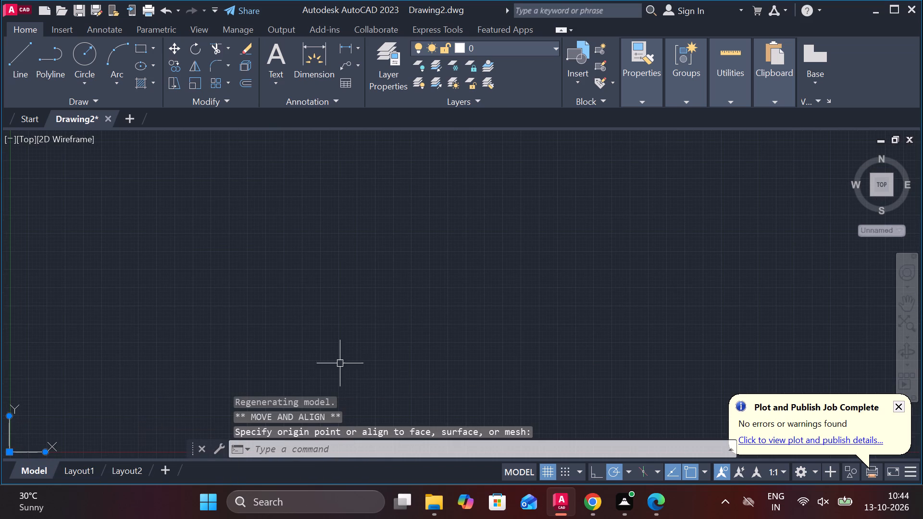
Draw a long horizontal line across the middle of the drawing area as the horizontal centerline.
{"action": "scroll", "coordinate": [368, 301], "scroll_direction": "down", "scroll_amount": 2}
{"action": "scroll", "coordinate": [368, 301], "scroll_direction": "up", "scroll_amount": 3}
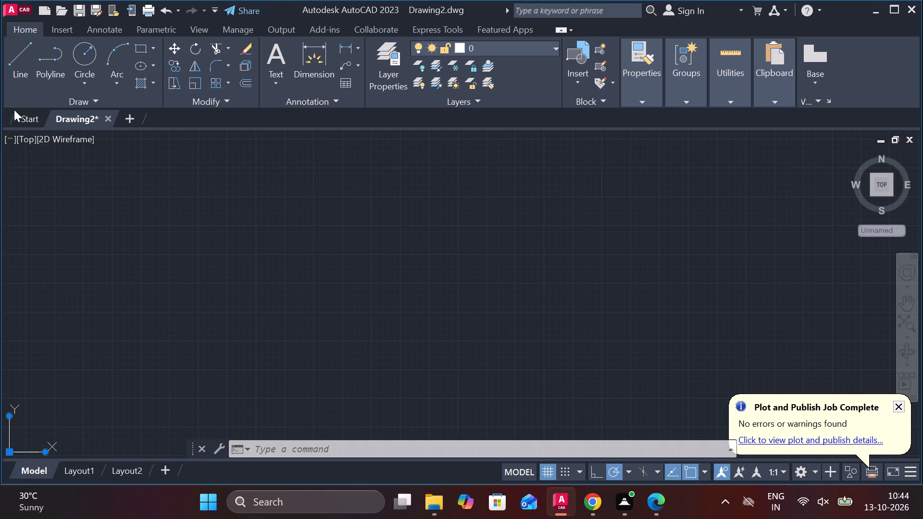
{"action": "left_click", "coordinate": [12, 58]}
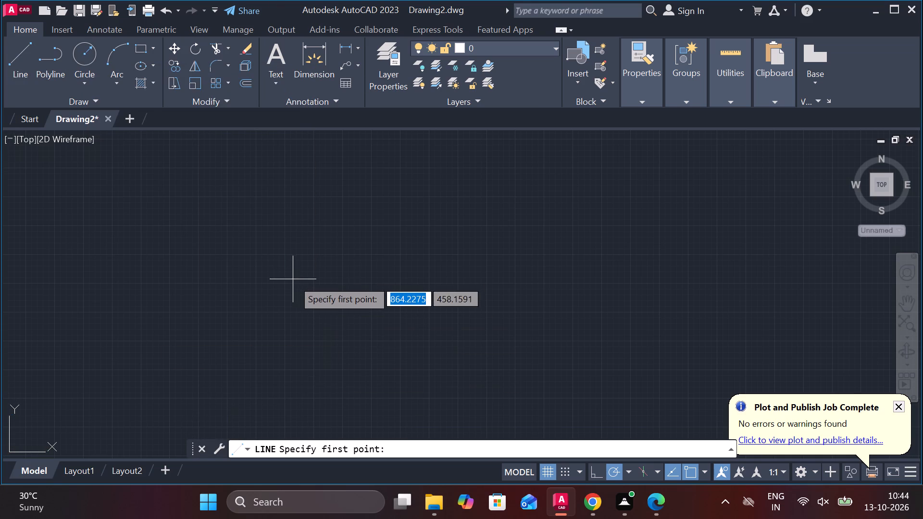
{"action": "left_click", "coordinate": [293, 303]}
{"action": "left_click", "coordinate": [629, 302]}
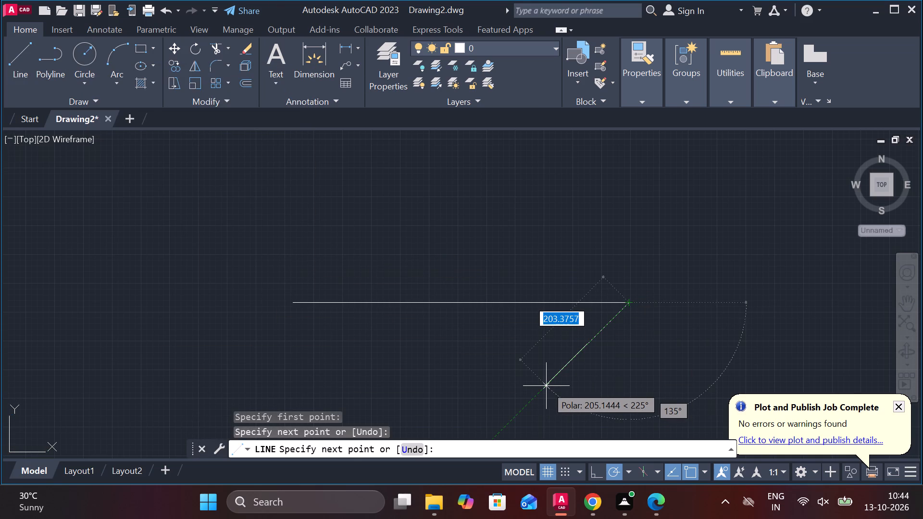
{"action": "key", "text": "Escape"}
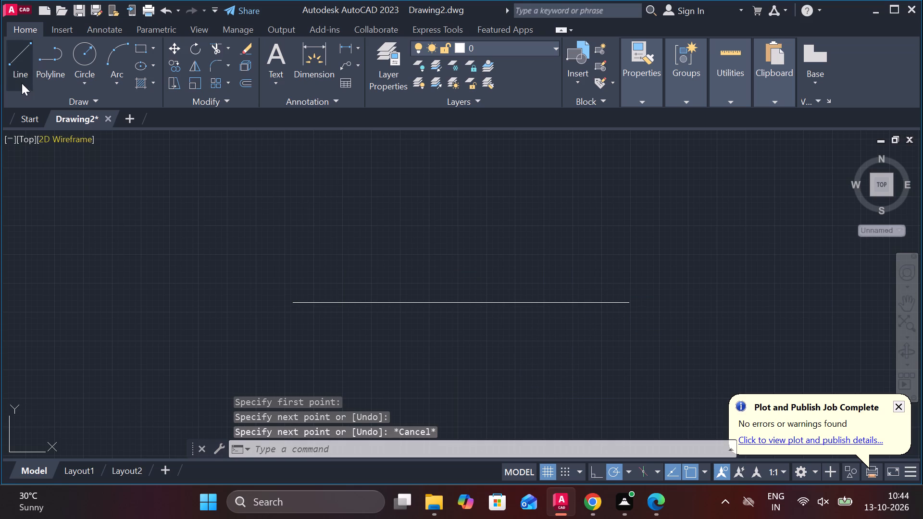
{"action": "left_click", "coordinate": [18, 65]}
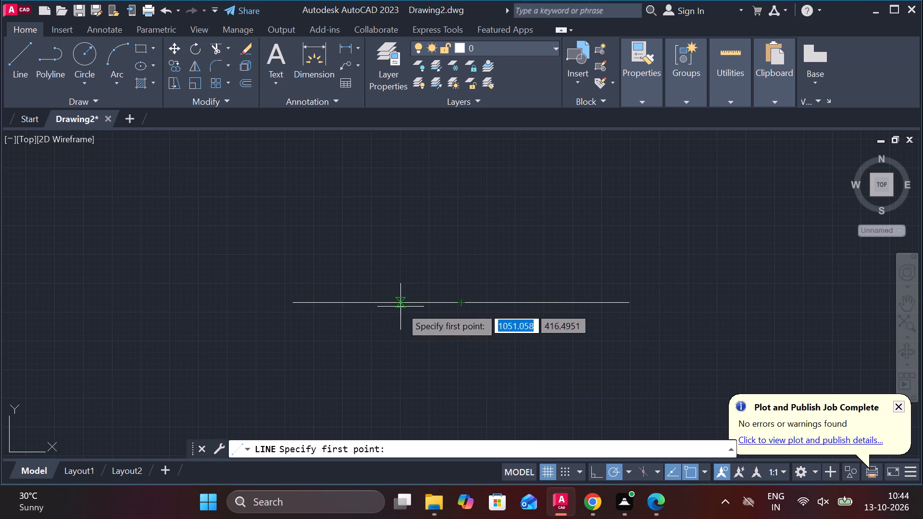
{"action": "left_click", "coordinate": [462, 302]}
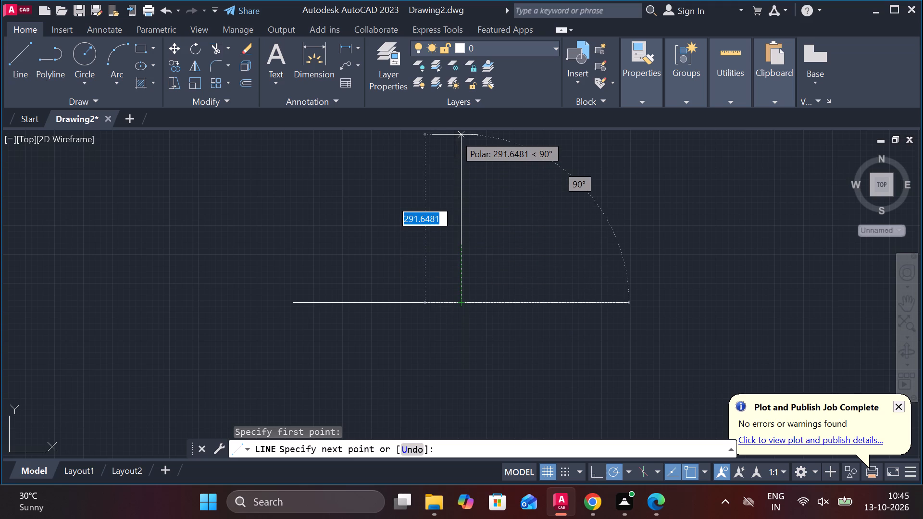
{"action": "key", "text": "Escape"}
Draw a vertical line through the horizontal line's midpoint, starting well above it and ending well below it.
{"action": "left_click", "coordinate": [26, 59]}
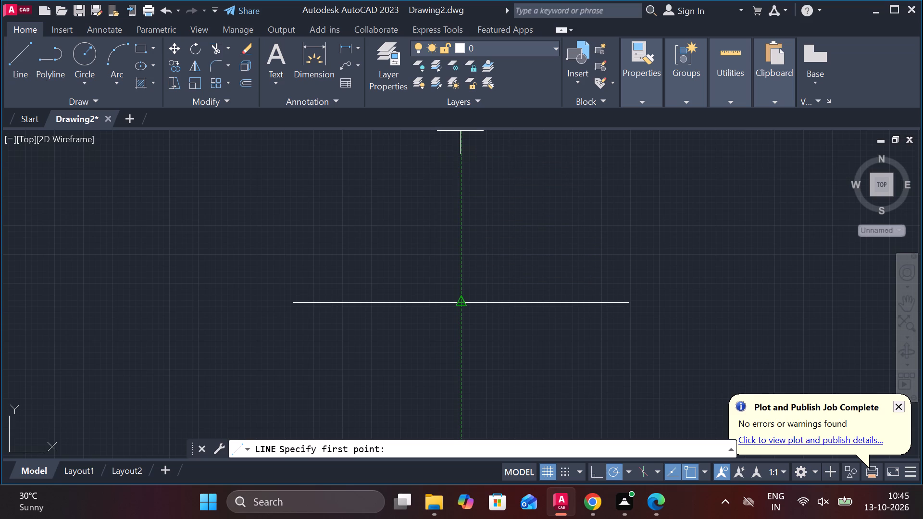
{"action": "scroll", "coordinate": [460, 129], "scroll_direction": "down", "scroll_amount": 2}
{"action": "scroll", "coordinate": [462, 197], "scroll_direction": "up", "scroll_amount": 2}
{"action": "scroll", "coordinate": [462, 197], "scroll_direction": "down", "scroll_amount": 2}
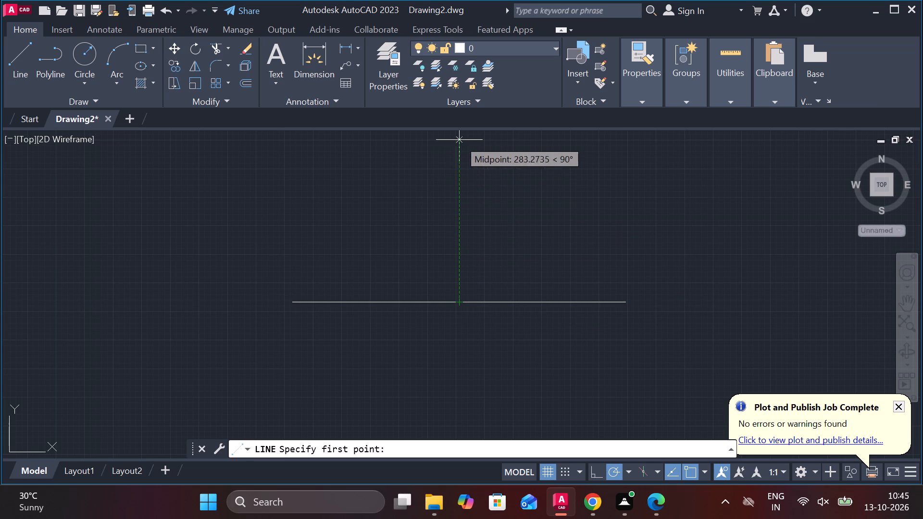
{"action": "left_click", "coordinate": [461, 135]}
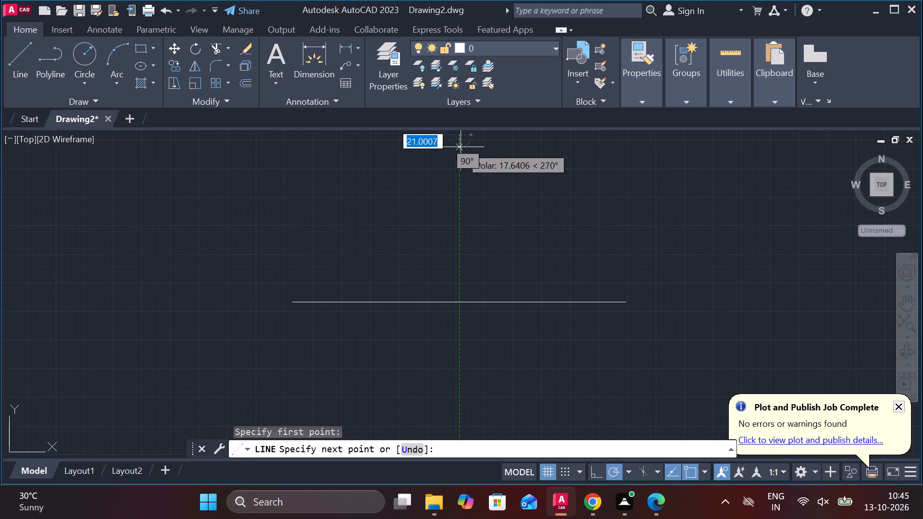
{"action": "left_click", "coordinate": [463, 436]}
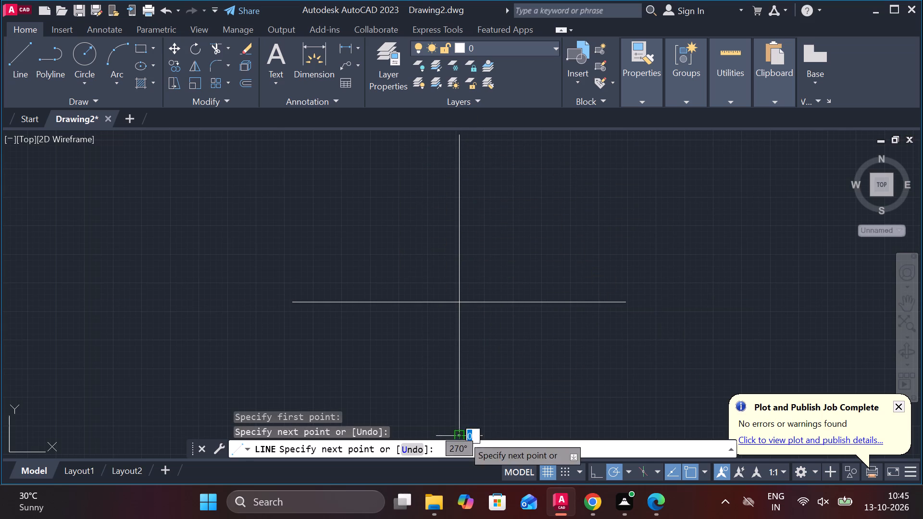
{"action": "key", "text": "Escape"}
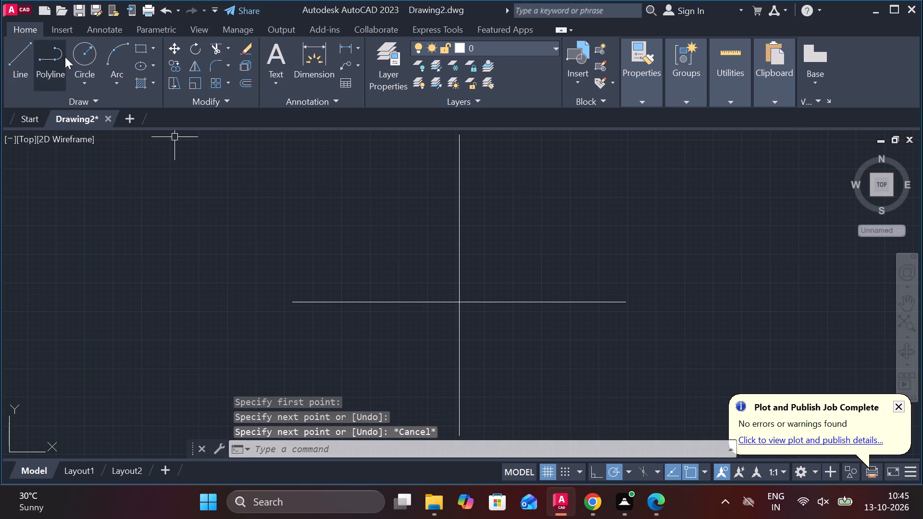
Draw a circle of radius 22 centered on the intersection of the two lines.
{"action": "left_click", "coordinate": [89, 84]}
{"action": "left_click", "coordinate": [104, 109]}
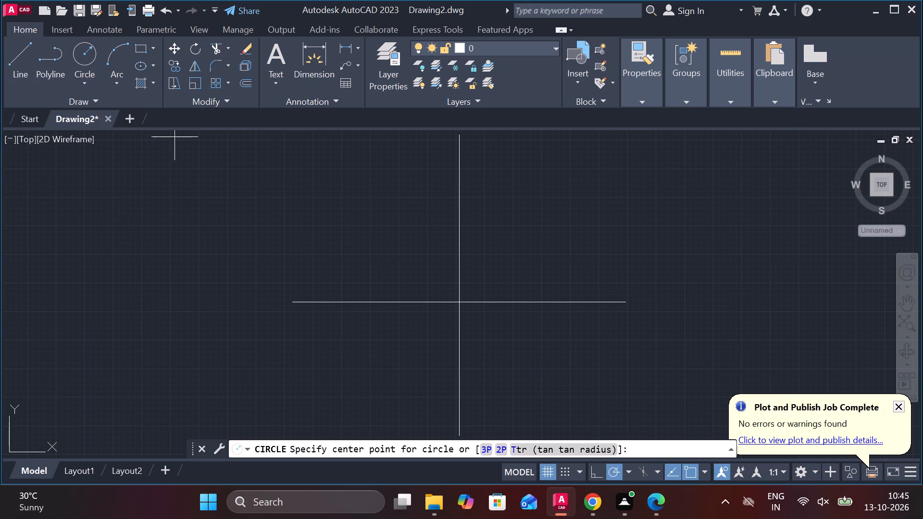
{"action": "left_click", "coordinate": [460, 303]}
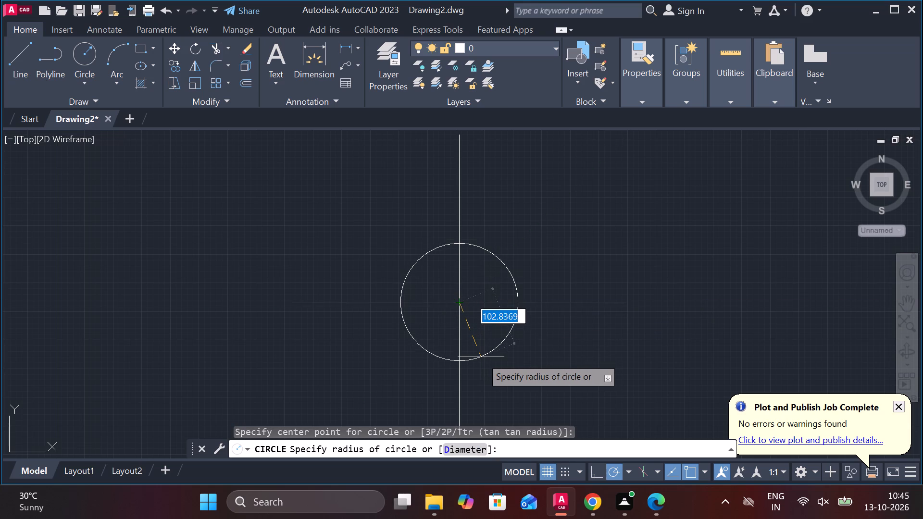
{"action": "type", "text": "22"}
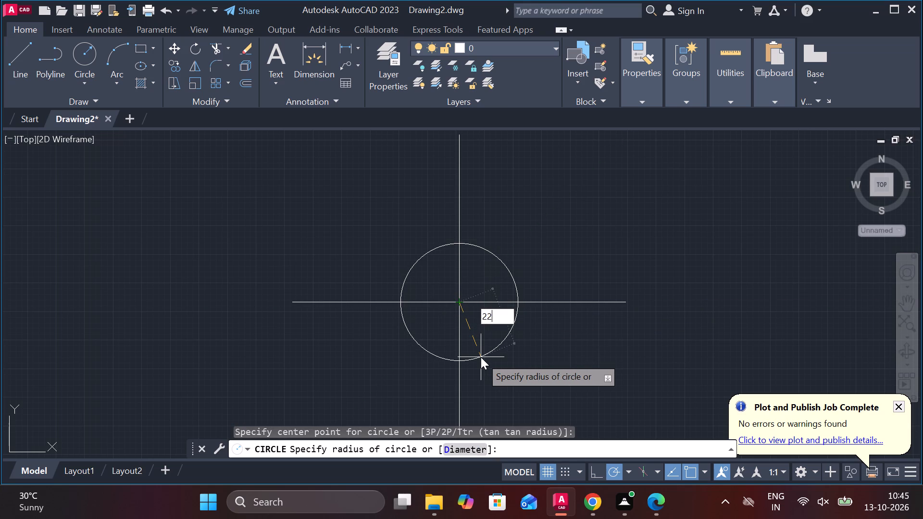
{"action": "key", "text": "Return"}
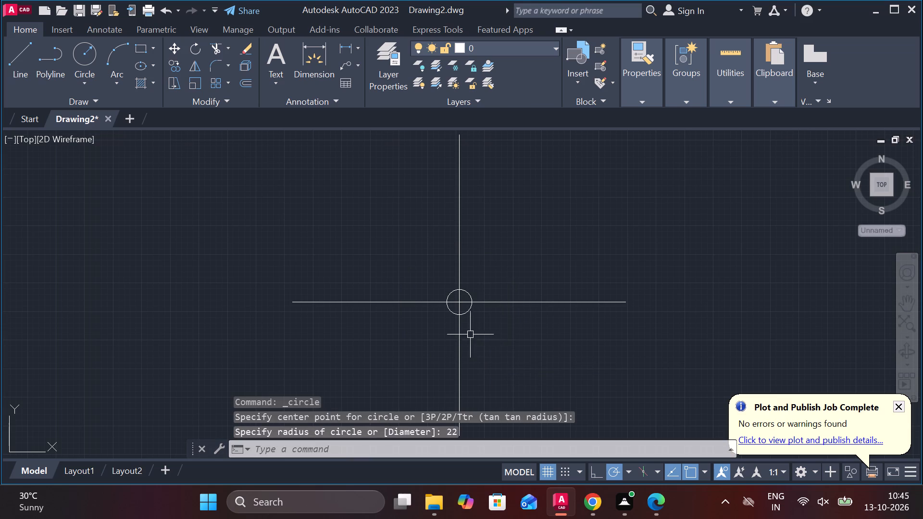
Draw a circle of radius 26 concentric with the existing circle, centered on the intersection of the centerlines.
{"action": "scroll", "coordinate": [468, 324], "scroll_direction": "up", "scroll_amount": 3}
{"action": "scroll", "coordinate": [465, 320], "scroll_direction": "down", "scroll_amount": 2}
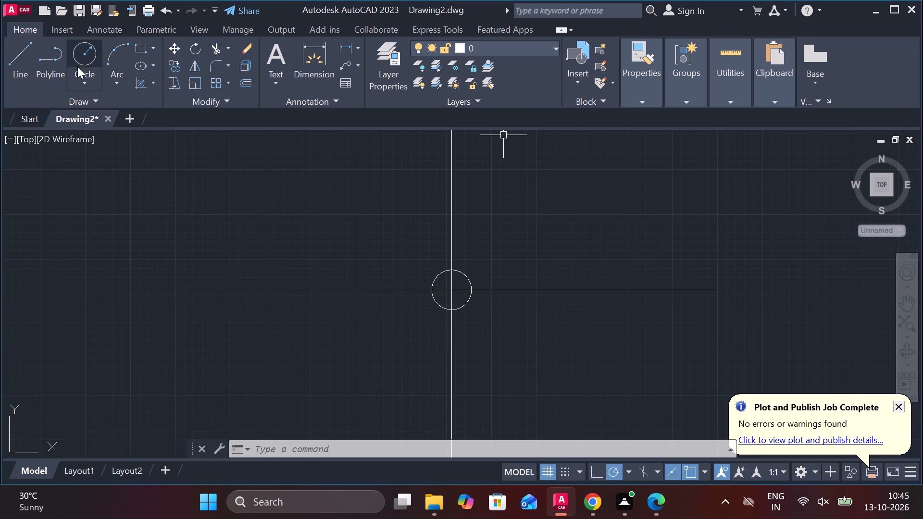
{"action": "left_click", "coordinate": [84, 81]}
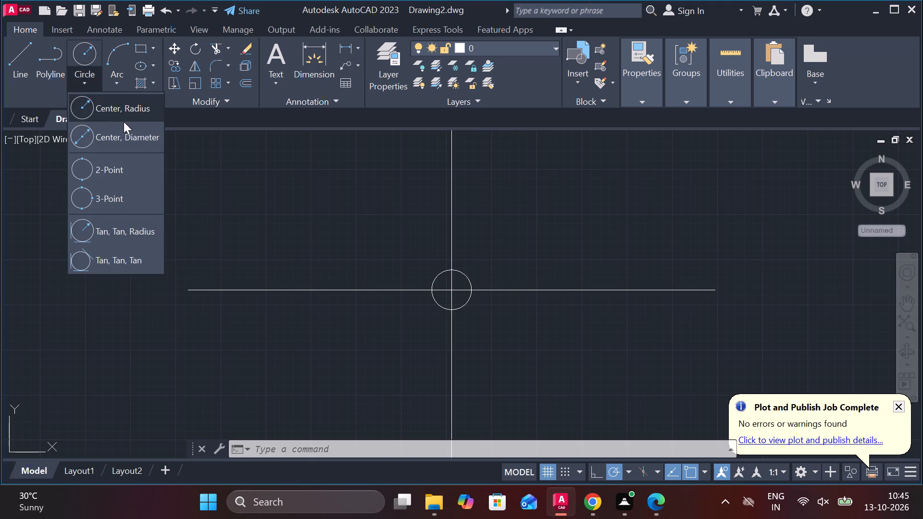
{"action": "left_click", "coordinate": [124, 108]}
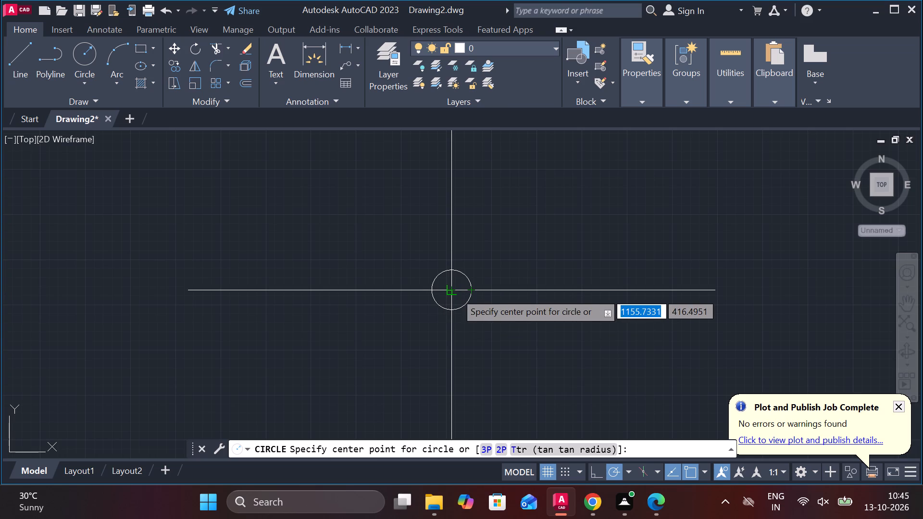
{"action": "left_click", "coordinate": [455, 292]}
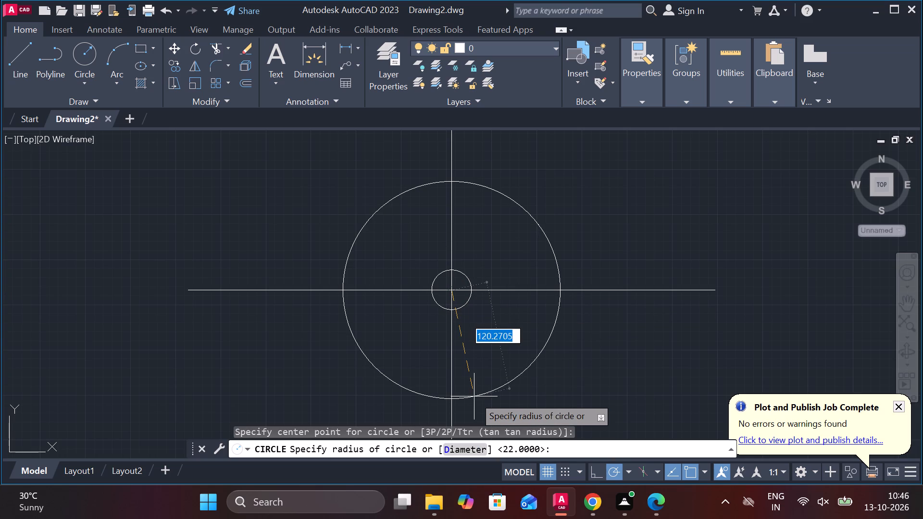
{"action": "type", "text": "26"}
{"action": "key", "text": "Return"}
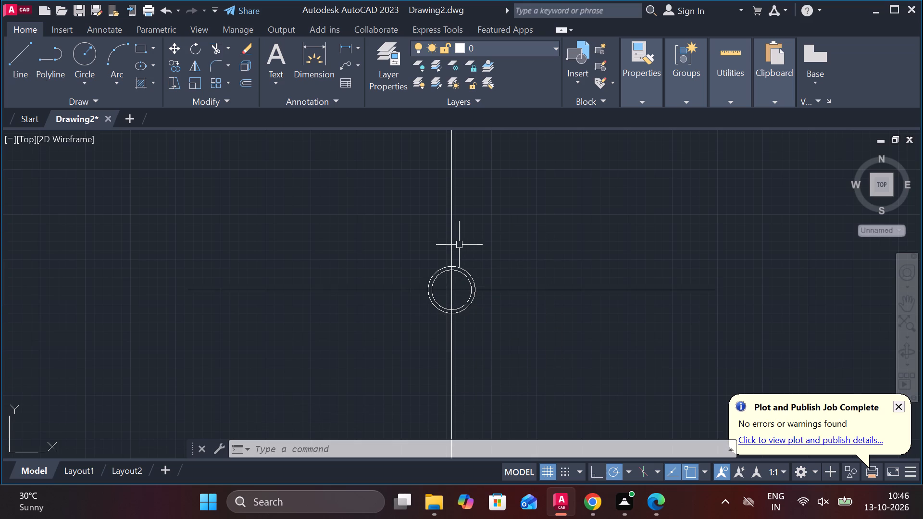
Copy the vertical centerline 10 units to the left, using the centerline intersection as the base point.
{"action": "left_click", "coordinate": [450, 255]}
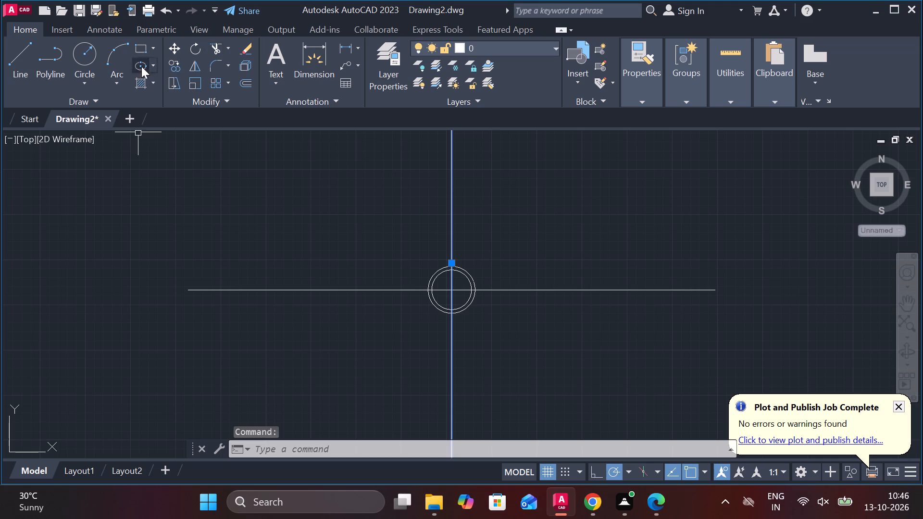
{"action": "left_click", "coordinate": [176, 65]}
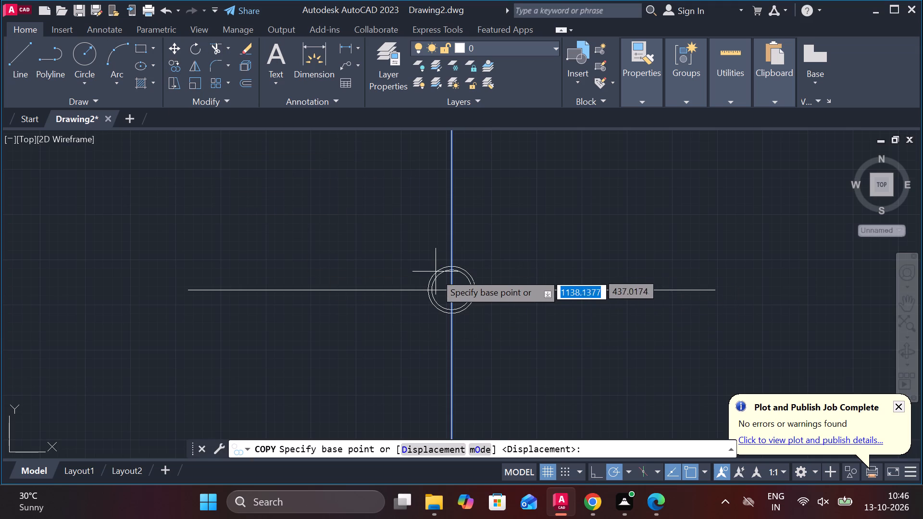
{"action": "left_click", "coordinate": [452, 290]}
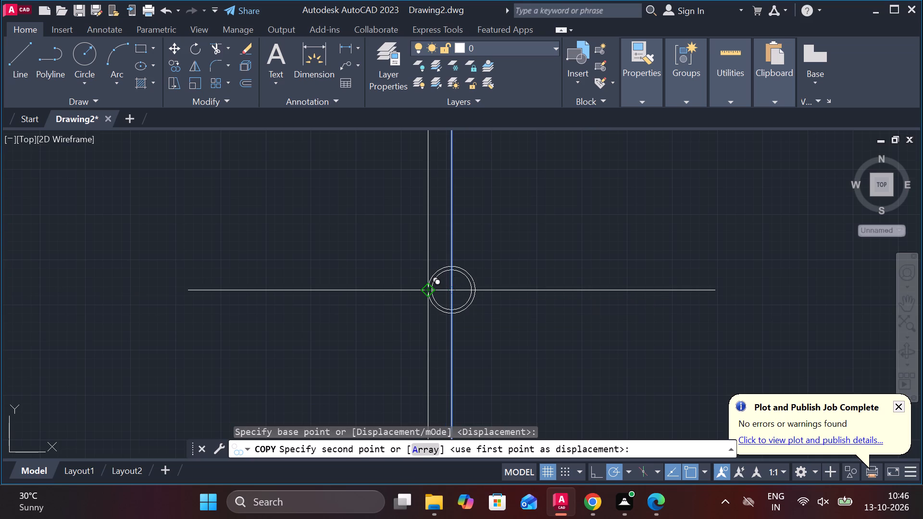
{"action": "key", "text": "1"}
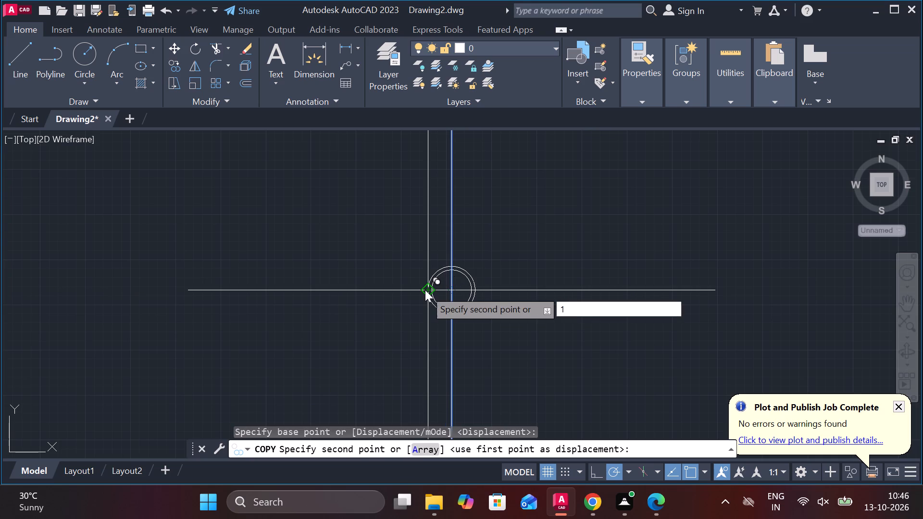
{"action": "key", "text": "0"}
{"action": "key", "text": "Return"}
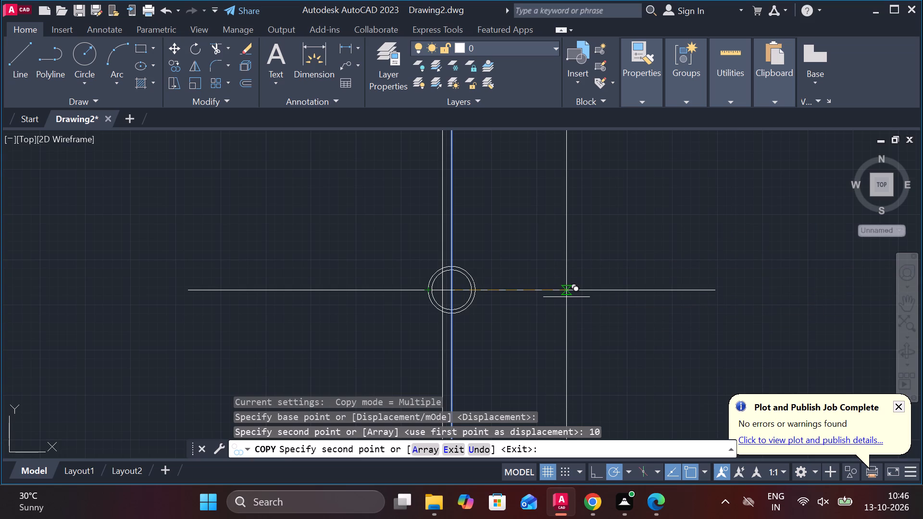
{"action": "key", "text": "Escape"}
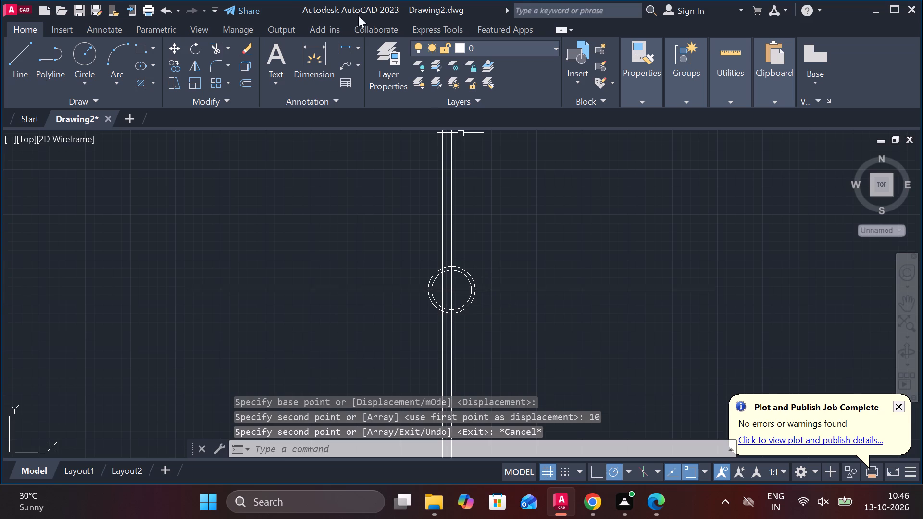
Trim the copied vertical line above and below so that only the part inside the radius 22 circle is left.
{"action": "left_click", "coordinate": [215, 43]}
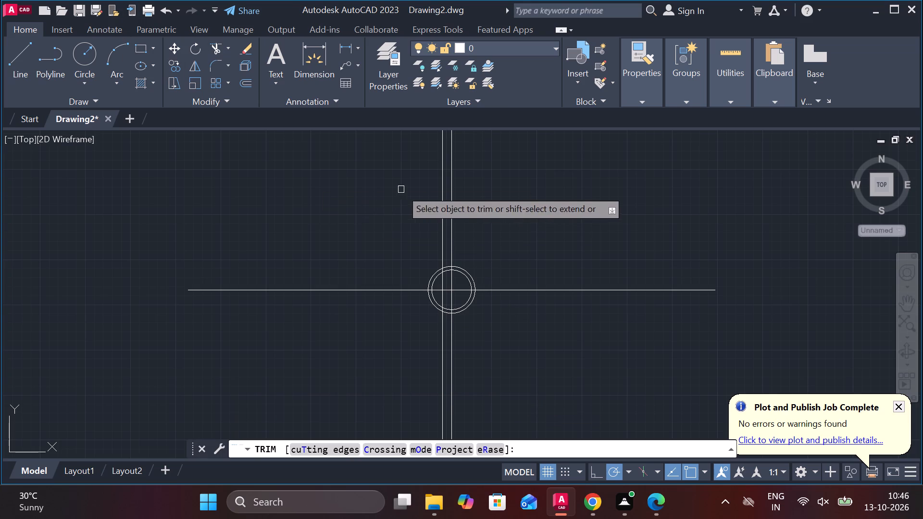
{"action": "left_click", "coordinate": [443, 184]}
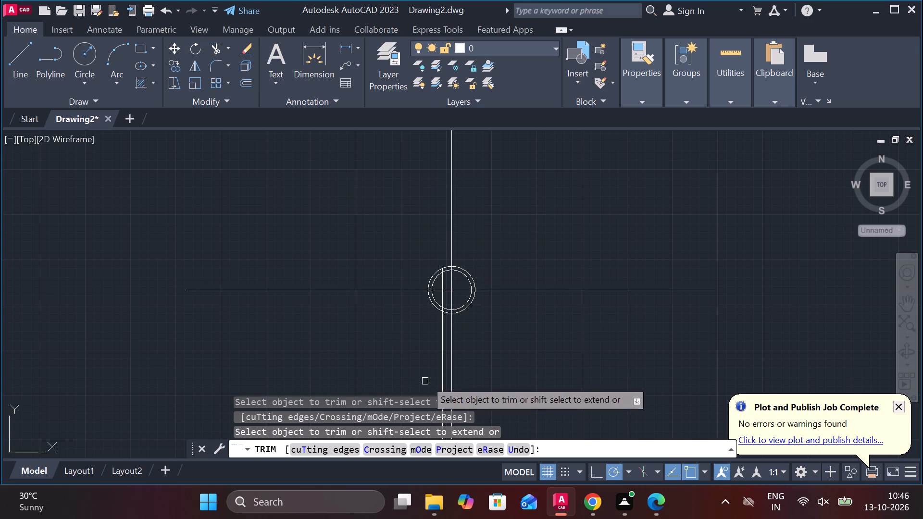
{"action": "left_click", "coordinate": [440, 347]}
{"action": "scroll", "coordinate": [439, 315], "scroll_direction": "up", "scroll_amount": 1}
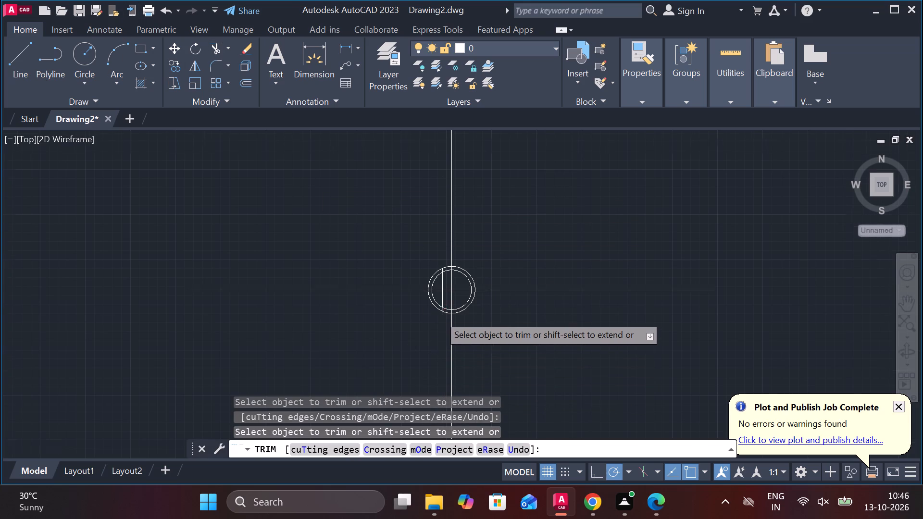
{"action": "scroll", "coordinate": [439, 315], "scroll_direction": "up", "scroll_amount": 3}
{"action": "left_click", "coordinate": [447, 283]}
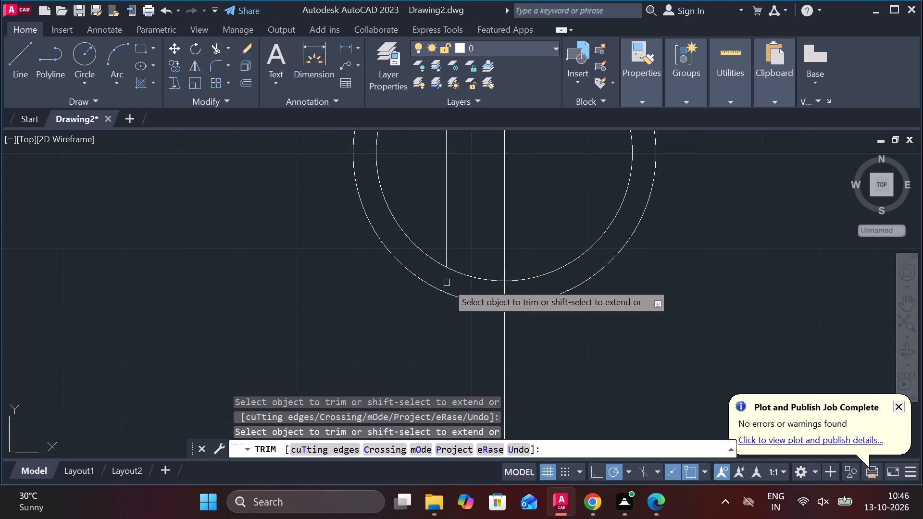
{"action": "scroll", "coordinate": [447, 283], "scroll_direction": "down", "scroll_amount": 3}
{"action": "scroll", "coordinate": [446, 239], "scroll_direction": "up", "scroll_amount": 2}
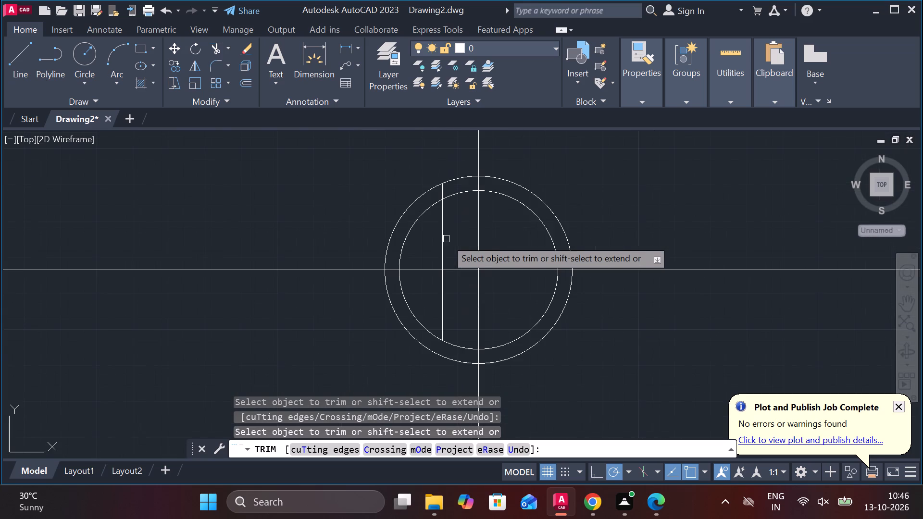
{"action": "left_click", "coordinate": [445, 192]}
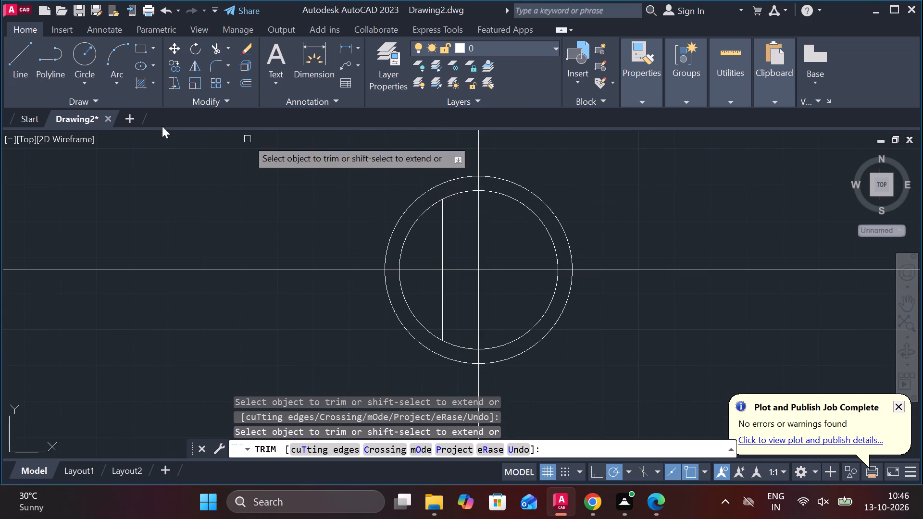
{"action": "key", "text": "Escape"}
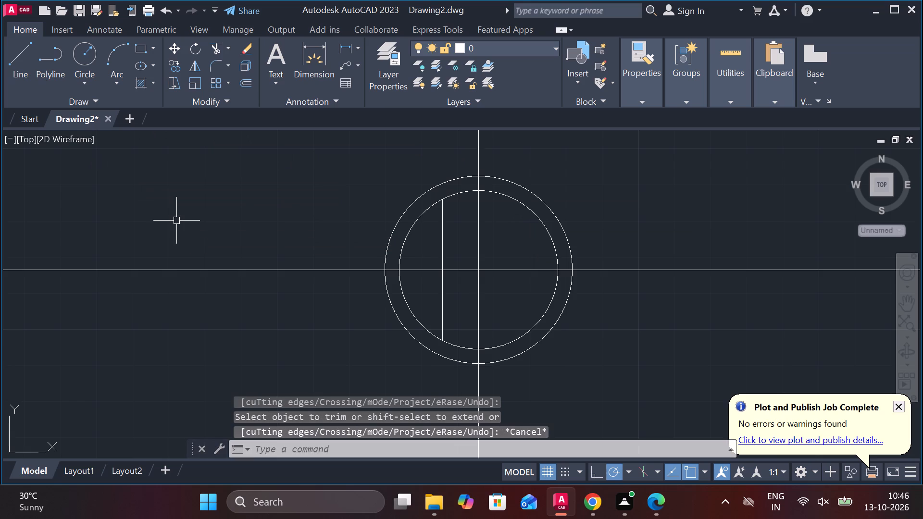
Check the horizontal distance between the short vertical line and the vertical centerline using a linear dimension, without placing it.
{"action": "left_click", "coordinate": [343, 50]}
{"action": "left_click", "coordinate": [442, 253]}
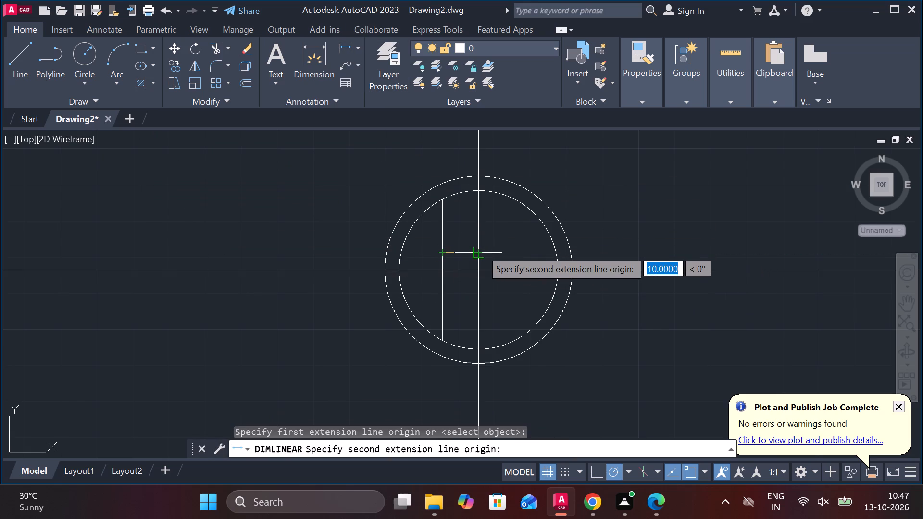
{"action": "left_click", "coordinate": [481, 249]}
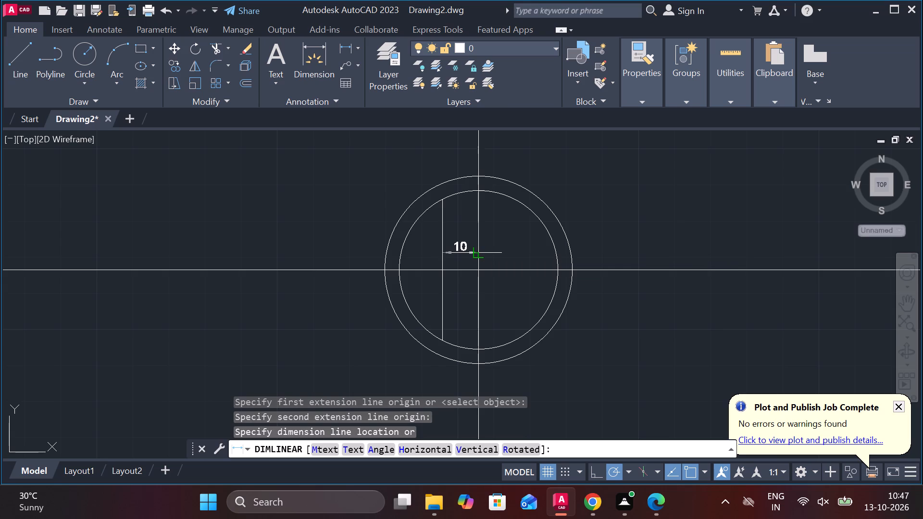
{"action": "key", "text": "Escape"}
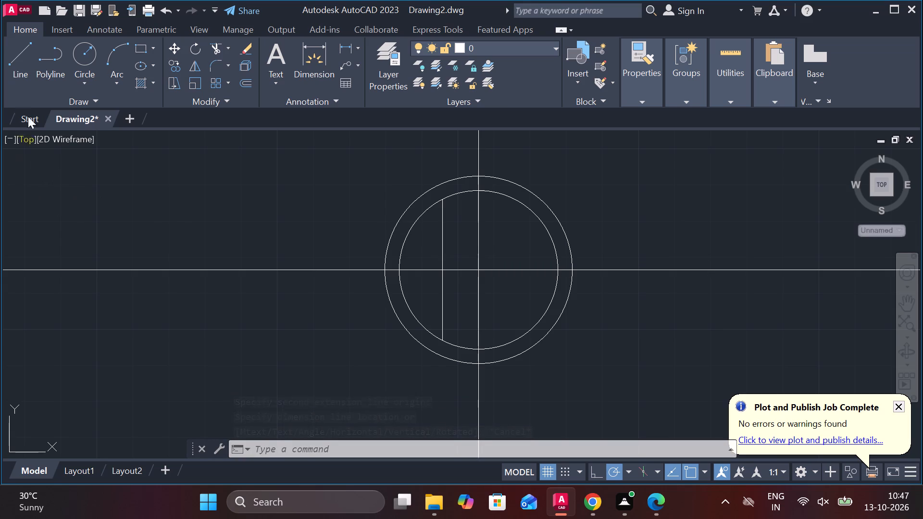
Draw a circle of radius 44 centered where the short vertical line crosses the horizontal centerline.
{"action": "left_click", "coordinate": [86, 60]}
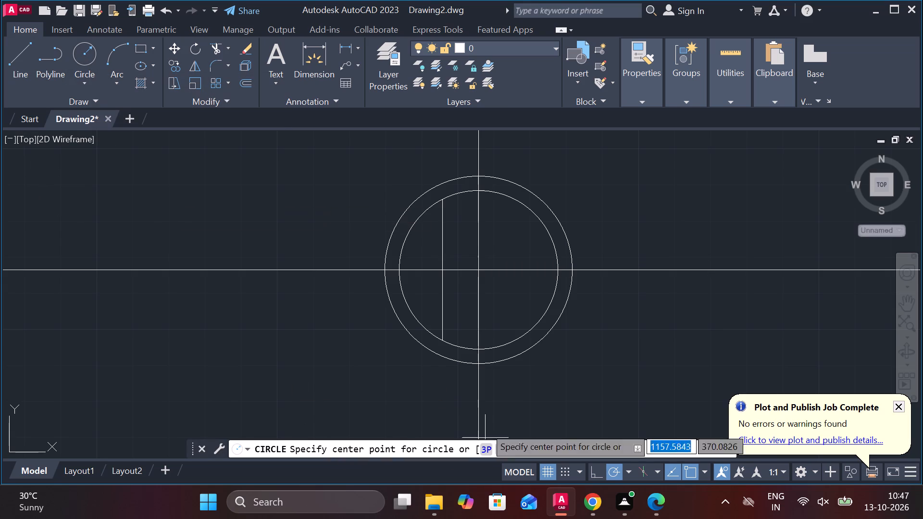
{"action": "left_click", "coordinate": [442, 269]}
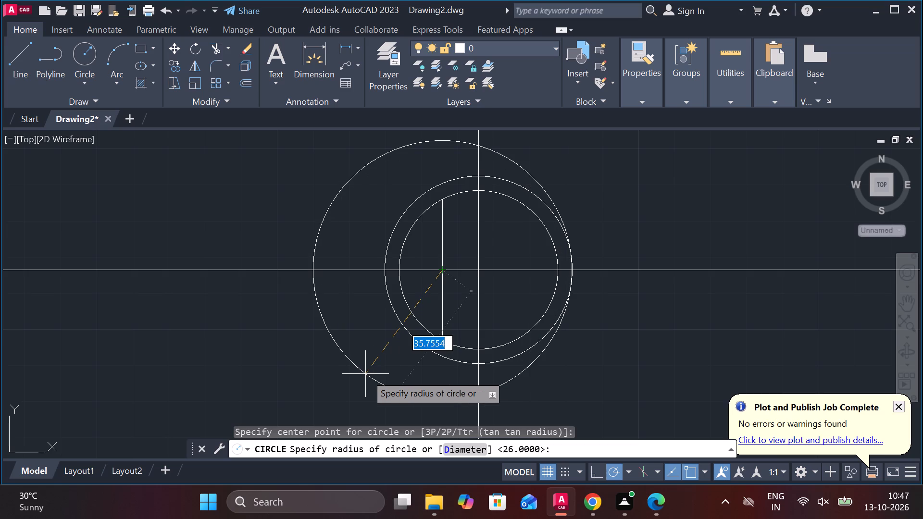
{"action": "type", "text": "44"}
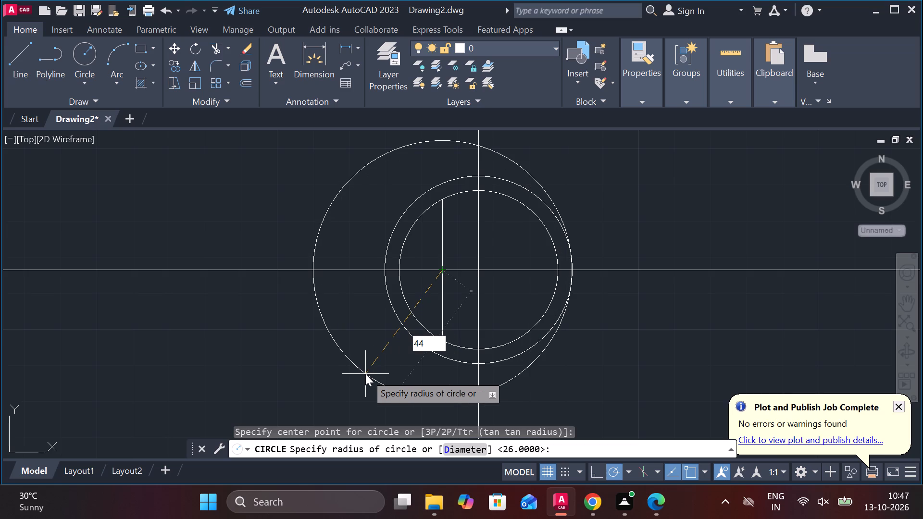
{"action": "key", "text": "Return"}
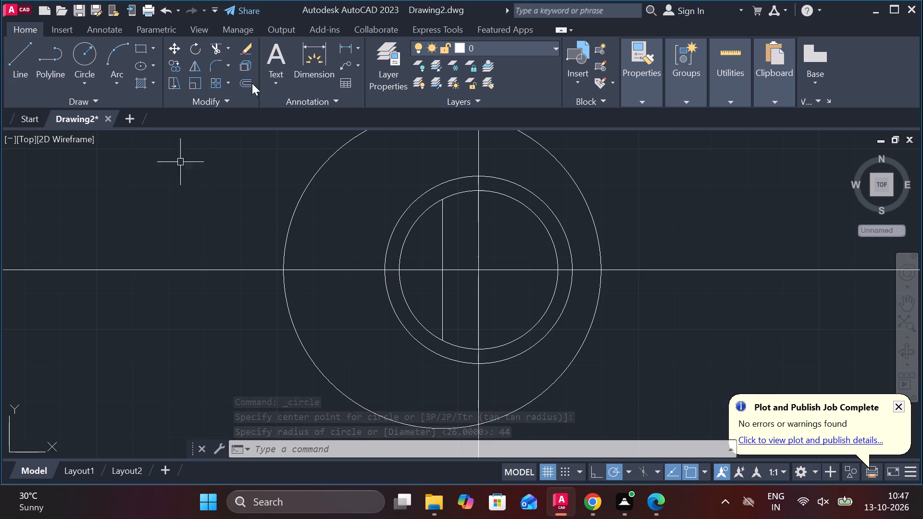
Draw a circle of radius 47 concentric with the radius 44 circle, centered on the short vertical line's midpoint.
{"action": "left_click", "coordinate": [86, 51]}
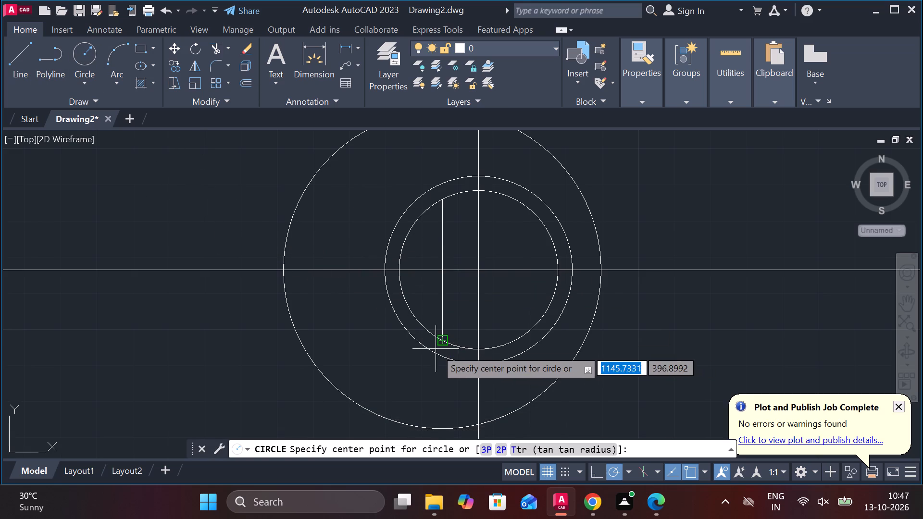
{"action": "left_click", "coordinate": [443, 271]}
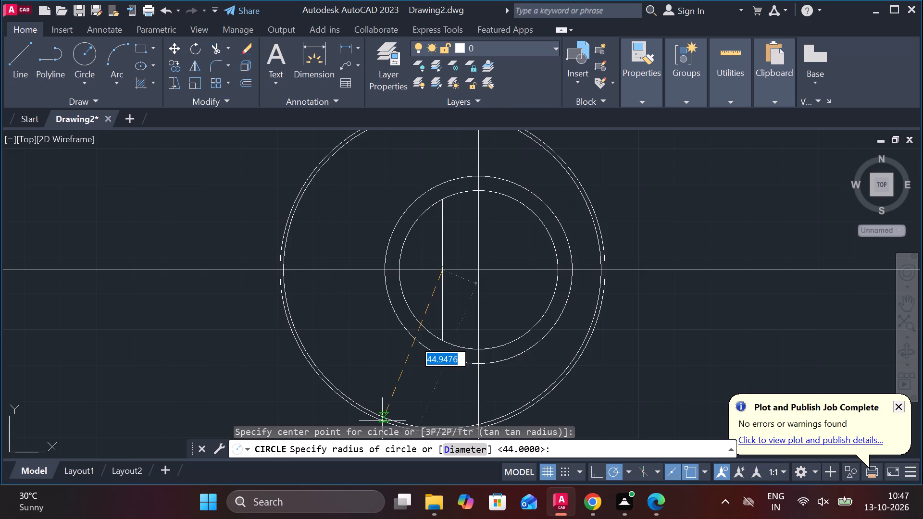
{"action": "type", "text": "47"}
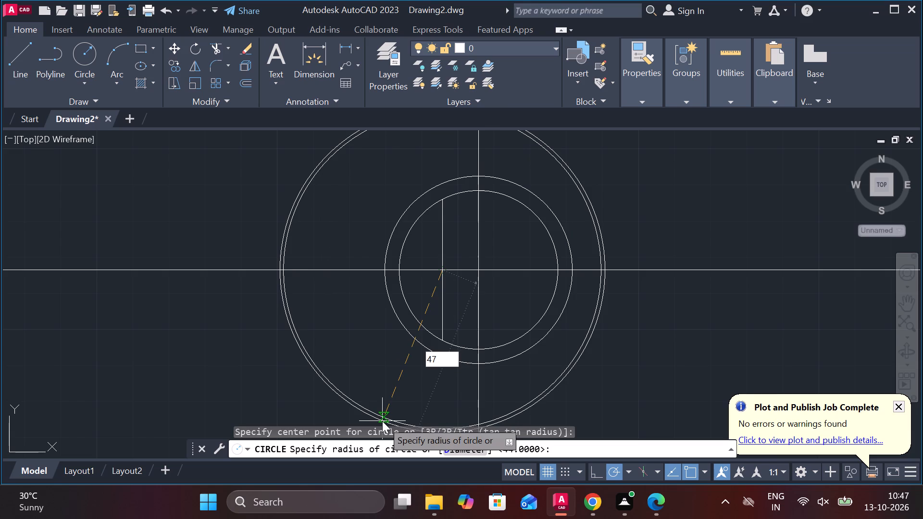
{"action": "key", "text": "Return"}
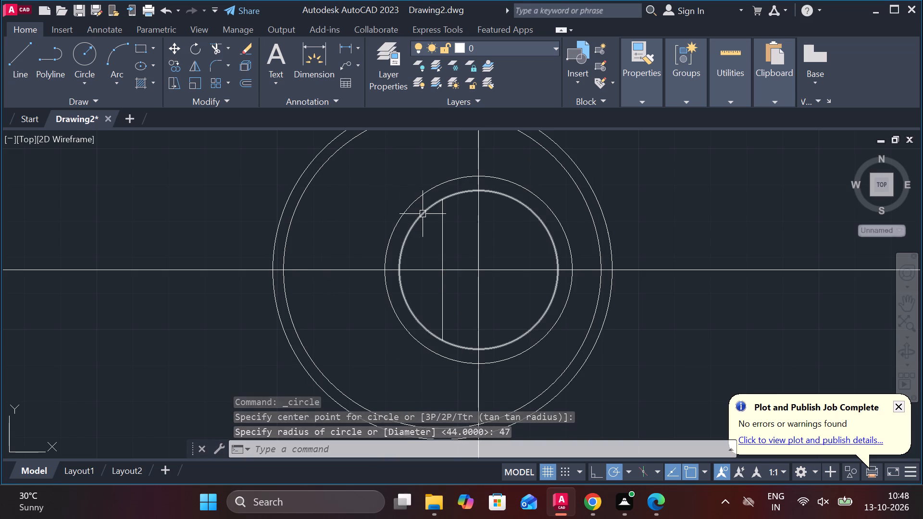
Copy the short vertical line 9 units to the left along the horizontal centerline.
{"action": "scroll", "coordinate": [423, 214], "scroll_direction": "down", "scroll_amount": 1}
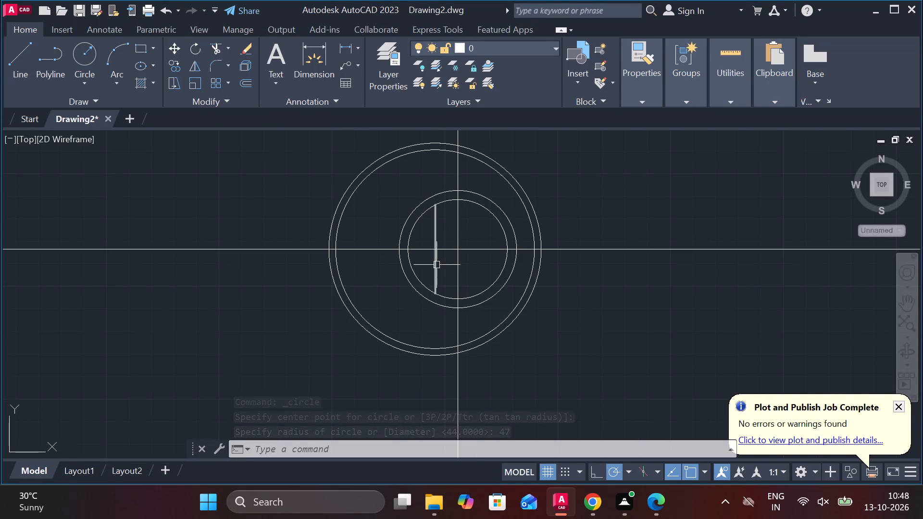
{"action": "left_click", "coordinate": [437, 268]}
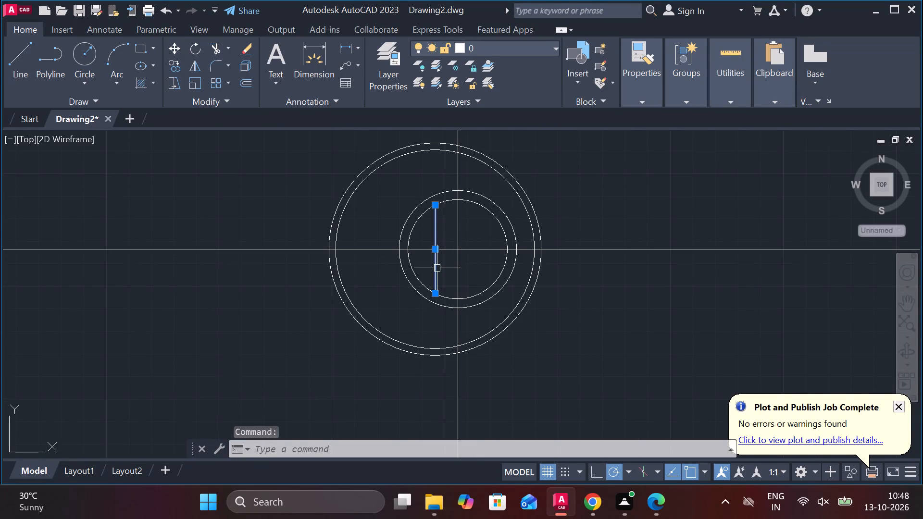
{"action": "left_click", "coordinate": [177, 63]}
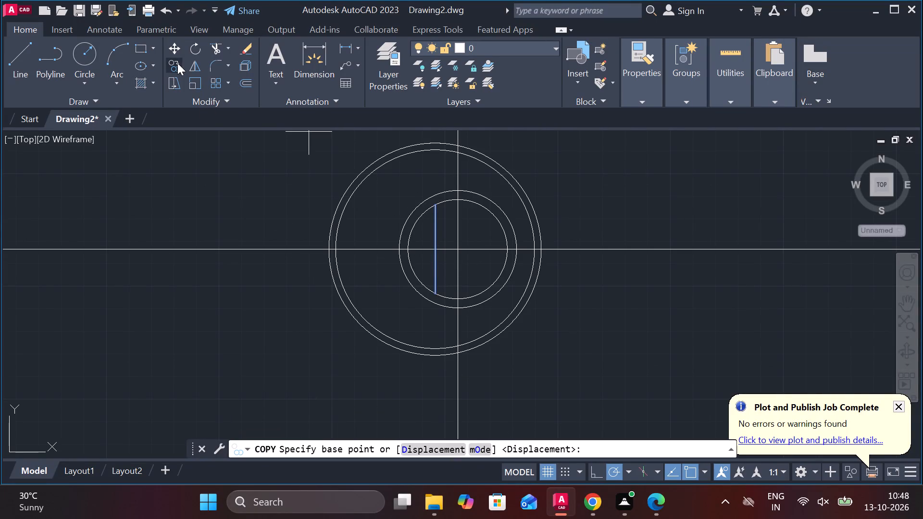
{"action": "left_click", "coordinate": [433, 252]}
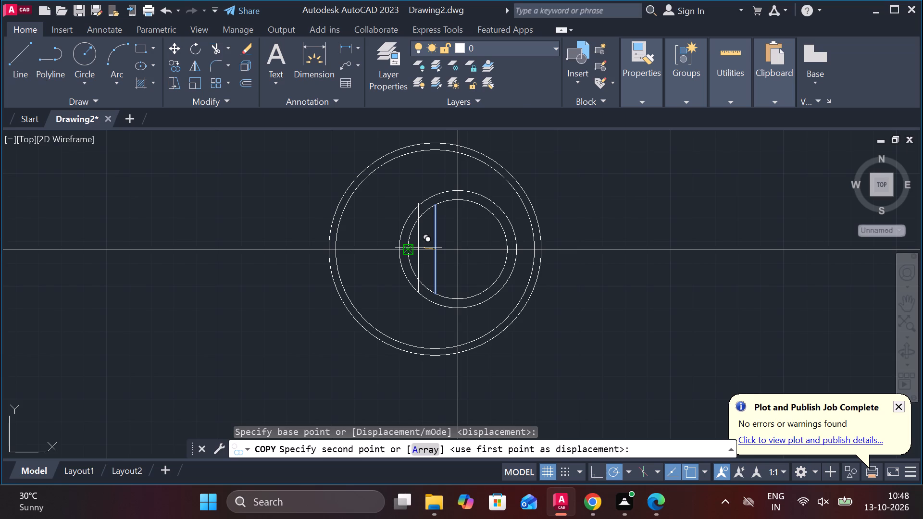
{"action": "key", "text": "9"}
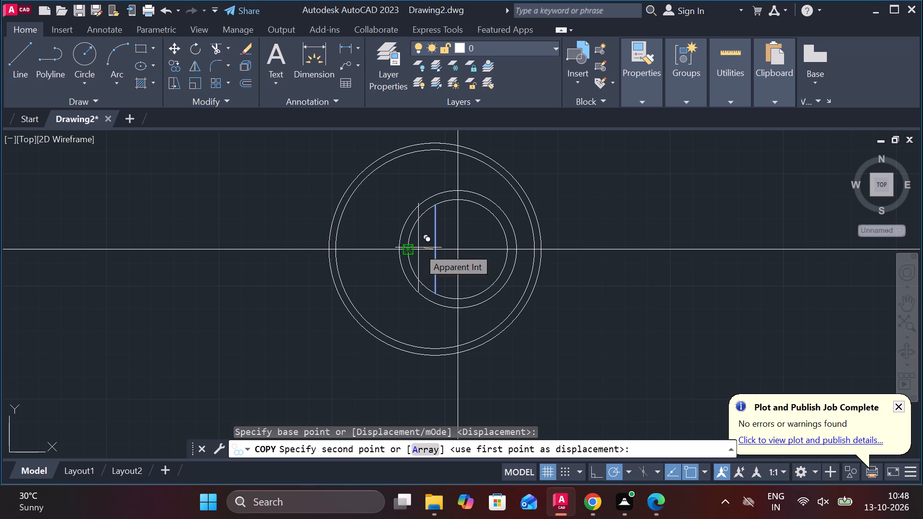
{"action": "key", "text": "Return"}
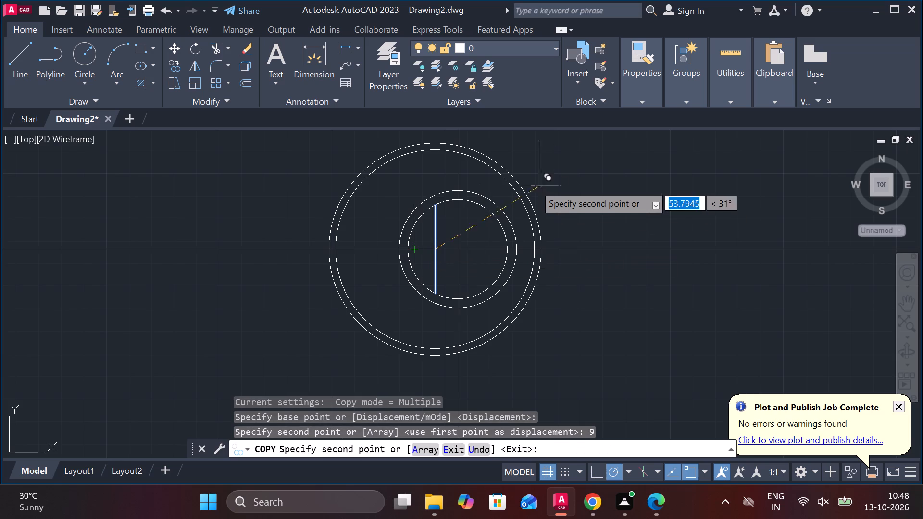
{"action": "key", "text": "Escape"}
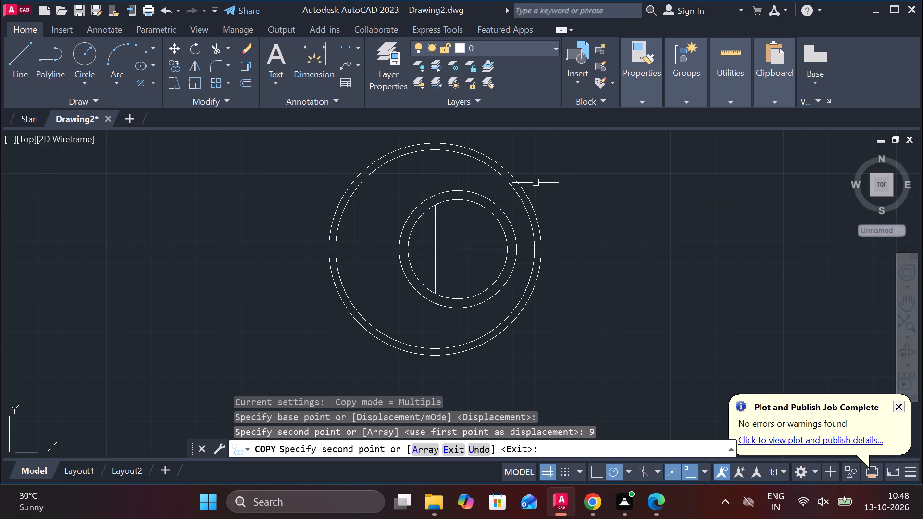
Check the horizontal distance between the new vertical copy and the short vertical line using a linear dimension, without placing it.
{"action": "left_click", "coordinate": [347, 46]}
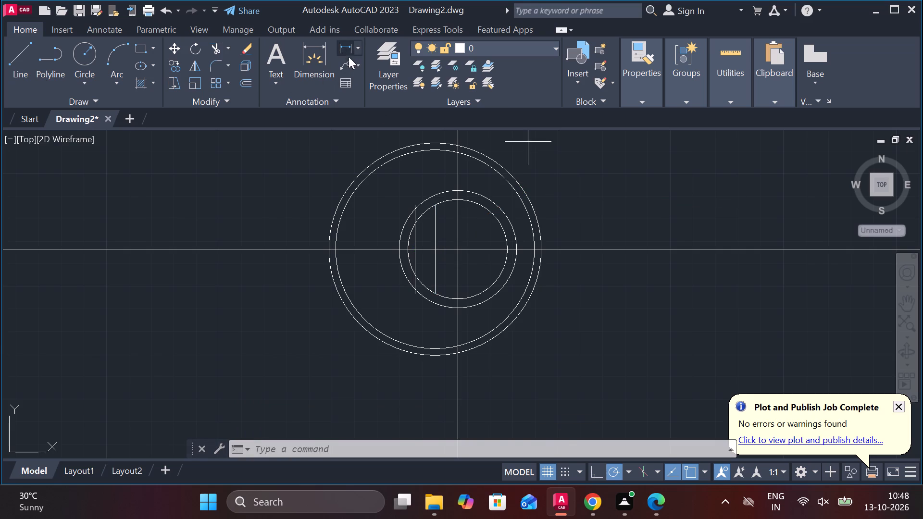
{"action": "scroll", "coordinate": [412, 258], "scroll_direction": "up", "scroll_amount": 3}
{"action": "left_click", "coordinate": [416, 255]}
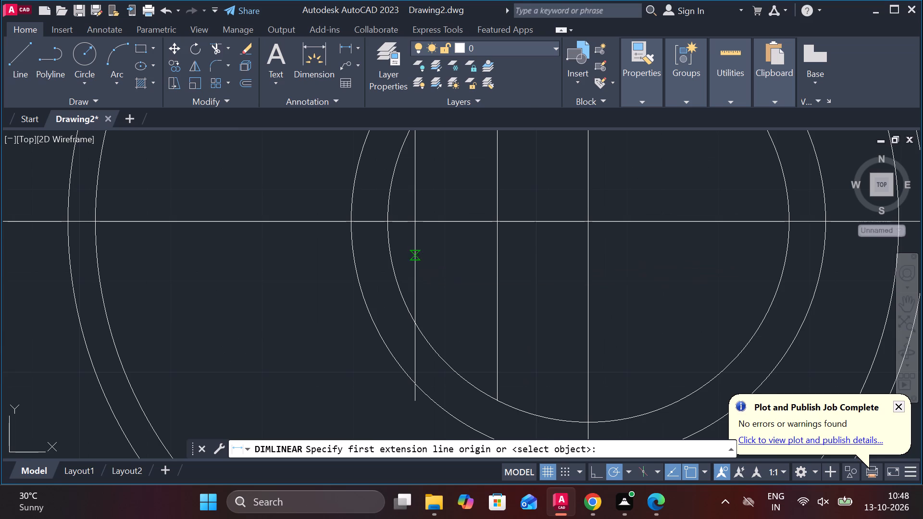
{"action": "left_click", "coordinate": [501, 256]}
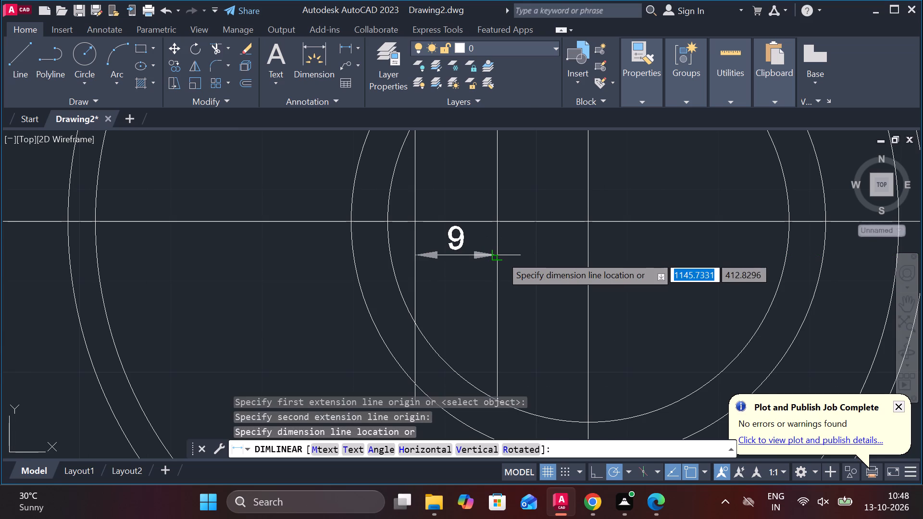
{"action": "key", "text": "Escape"}
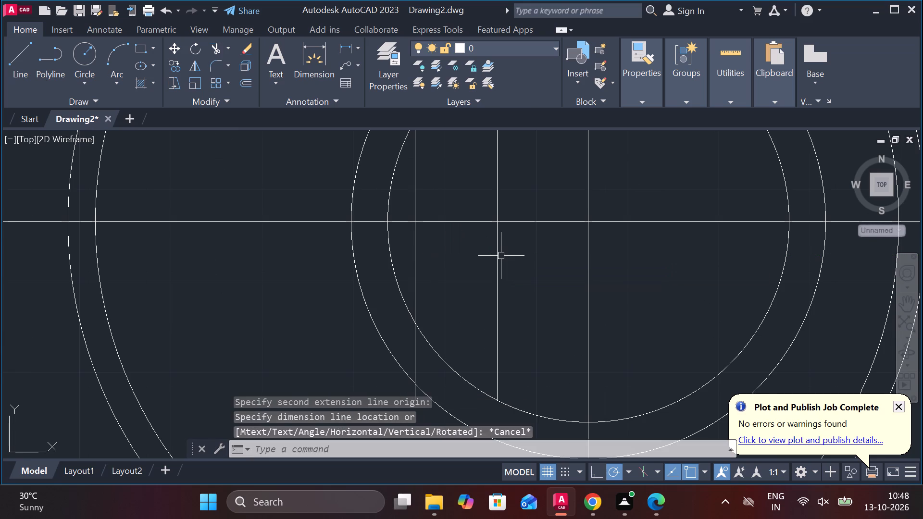
Draw a circle of radius 35 centered where the leftmost short vertical line crosses the horizontal centerline.
{"action": "scroll", "coordinate": [453, 271], "scroll_direction": "down", "scroll_amount": 2}
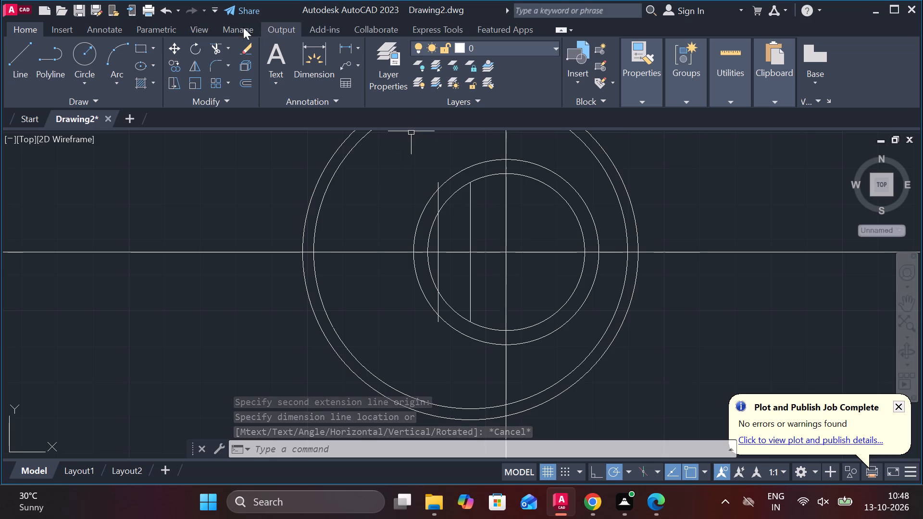
{"action": "left_click", "coordinate": [83, 54]}
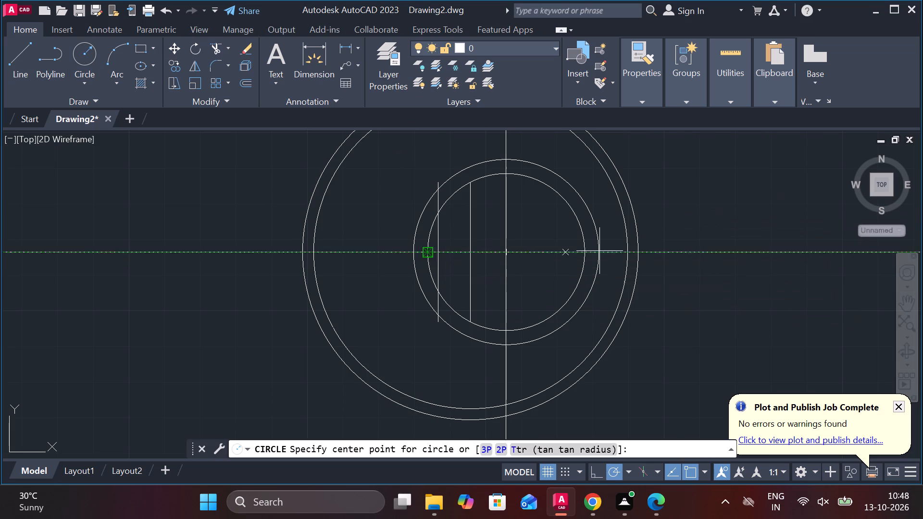
{"action": "key", "text": "Escape"}
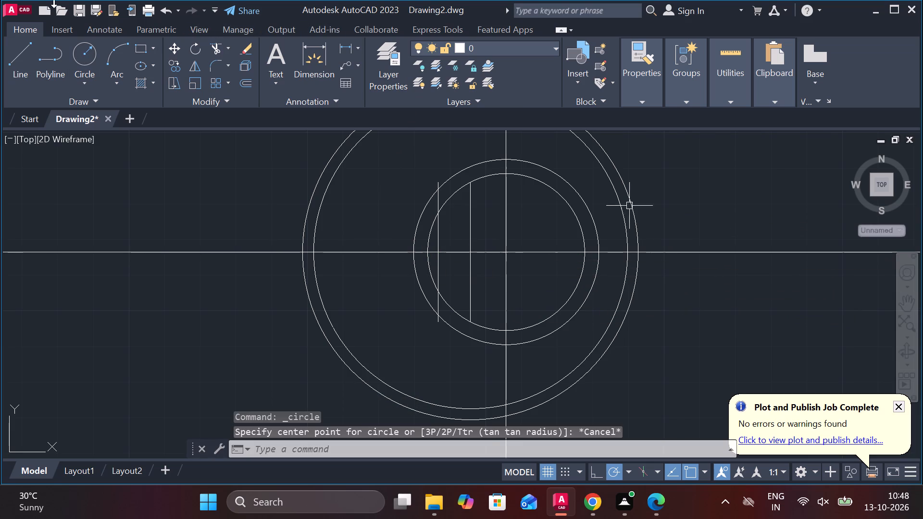
{"action": "left_click", "coordinate": [85, 44]}
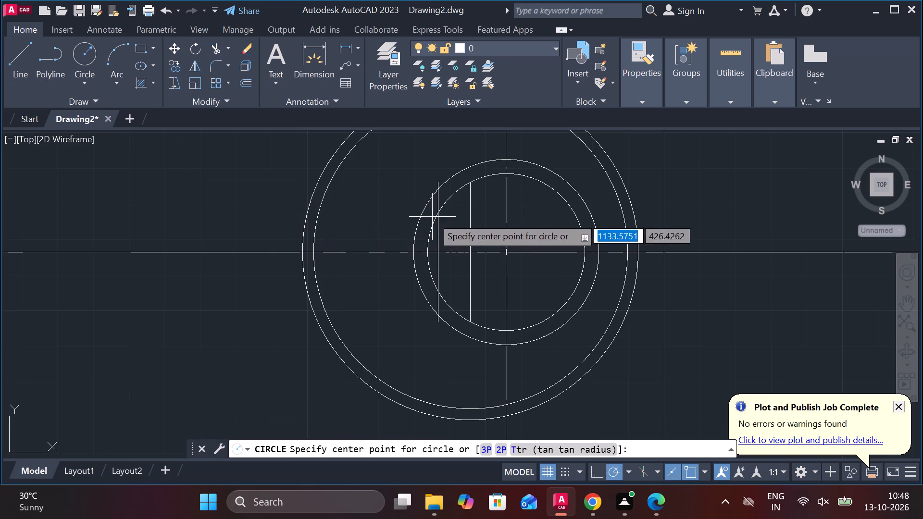
{"action": "left_click", "coordinate": [441, 252]}
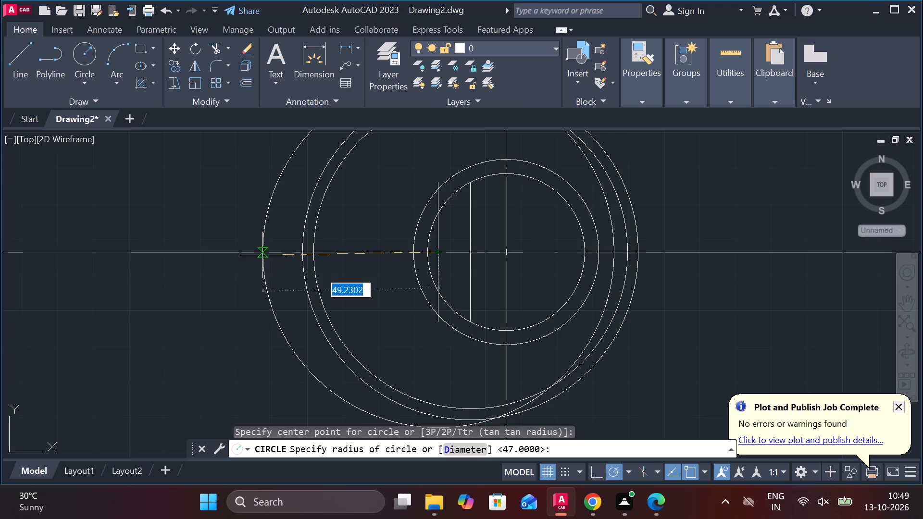
{"action": "key", "text": "3"}
{"action": "key", "text": "5"}
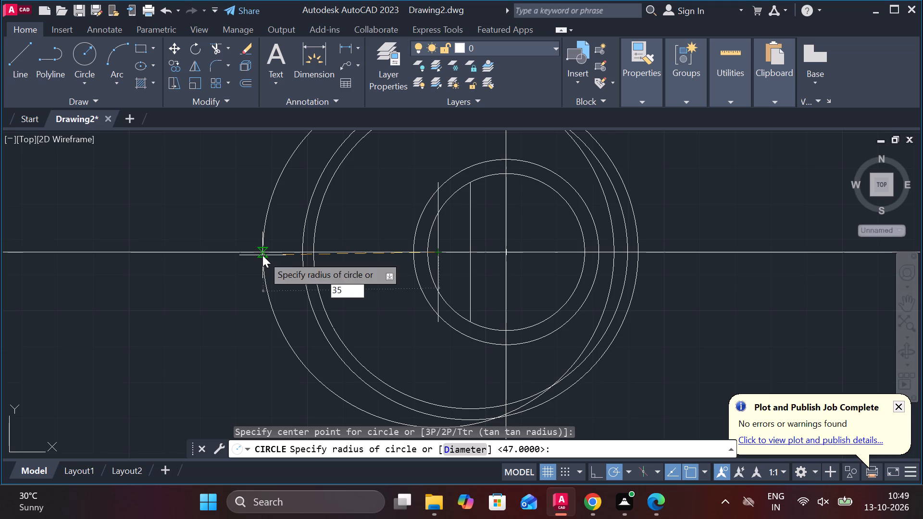
{"action": "key", "text": "Return"}
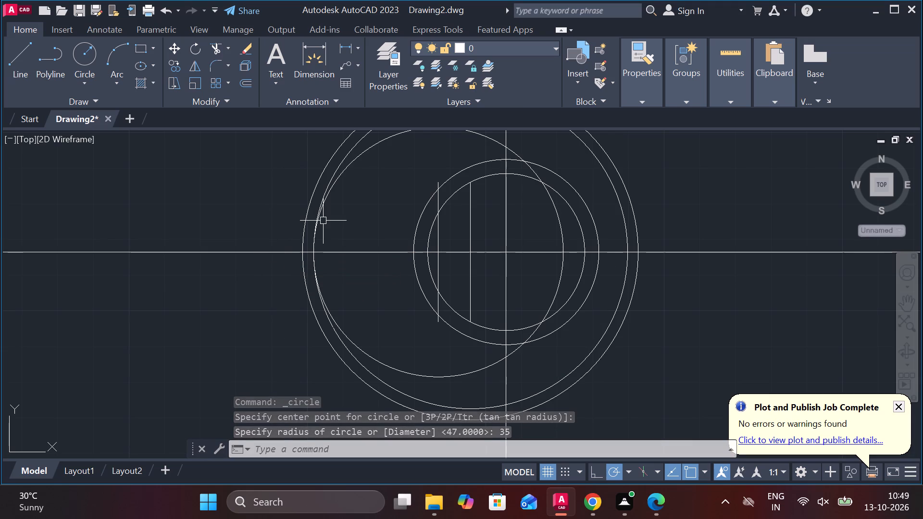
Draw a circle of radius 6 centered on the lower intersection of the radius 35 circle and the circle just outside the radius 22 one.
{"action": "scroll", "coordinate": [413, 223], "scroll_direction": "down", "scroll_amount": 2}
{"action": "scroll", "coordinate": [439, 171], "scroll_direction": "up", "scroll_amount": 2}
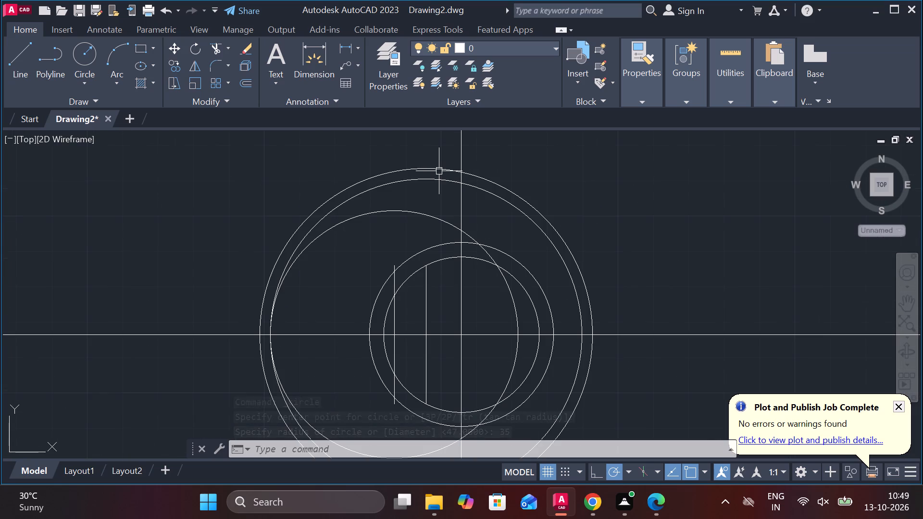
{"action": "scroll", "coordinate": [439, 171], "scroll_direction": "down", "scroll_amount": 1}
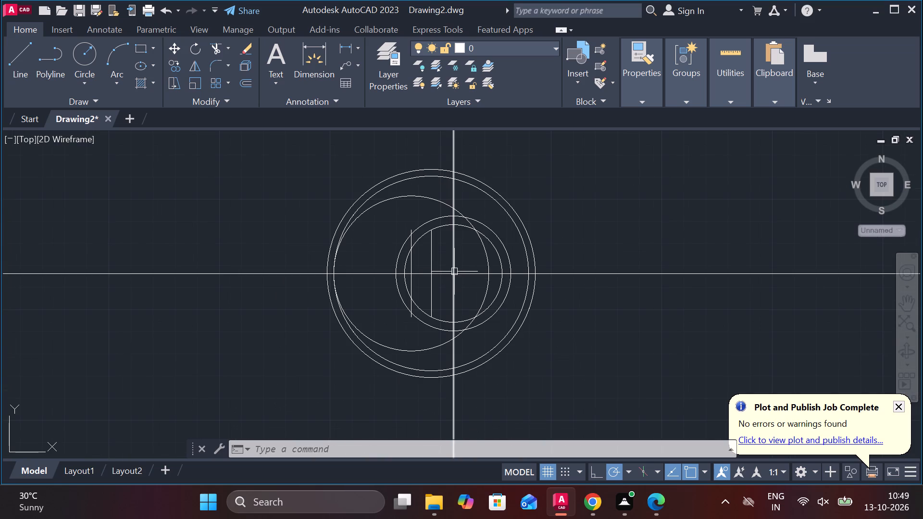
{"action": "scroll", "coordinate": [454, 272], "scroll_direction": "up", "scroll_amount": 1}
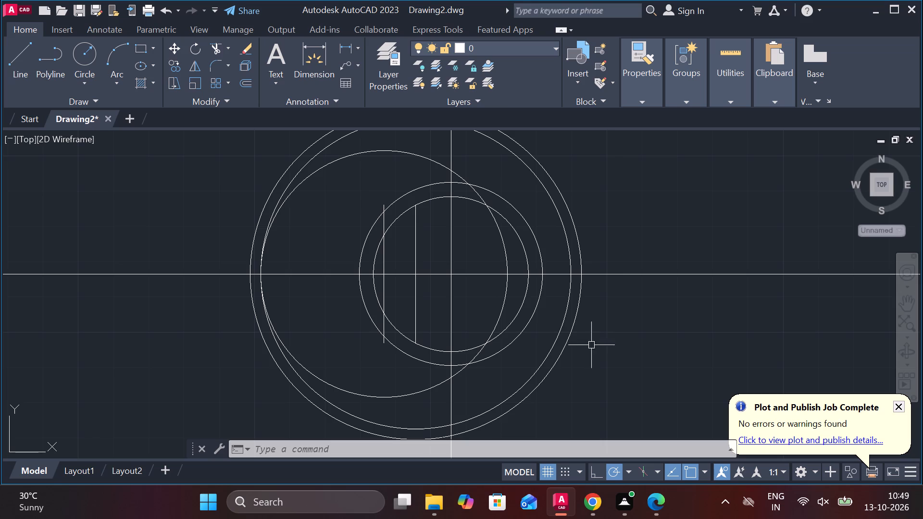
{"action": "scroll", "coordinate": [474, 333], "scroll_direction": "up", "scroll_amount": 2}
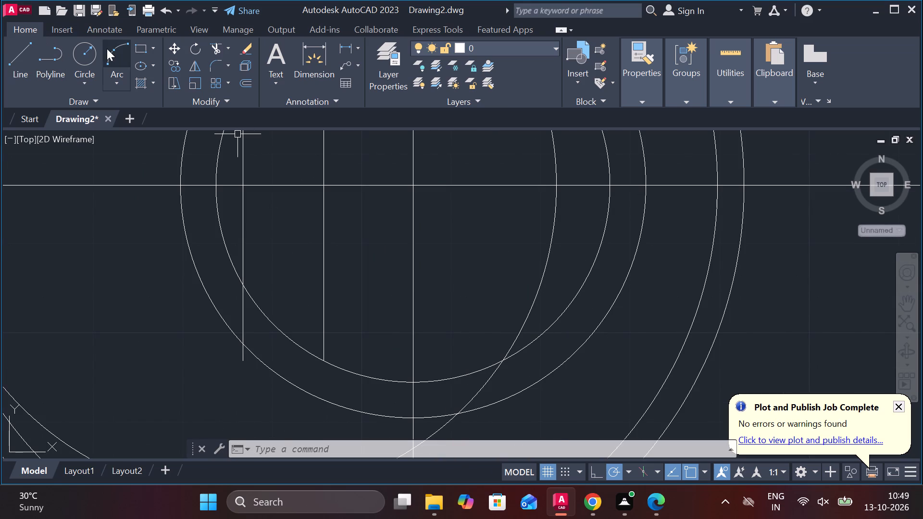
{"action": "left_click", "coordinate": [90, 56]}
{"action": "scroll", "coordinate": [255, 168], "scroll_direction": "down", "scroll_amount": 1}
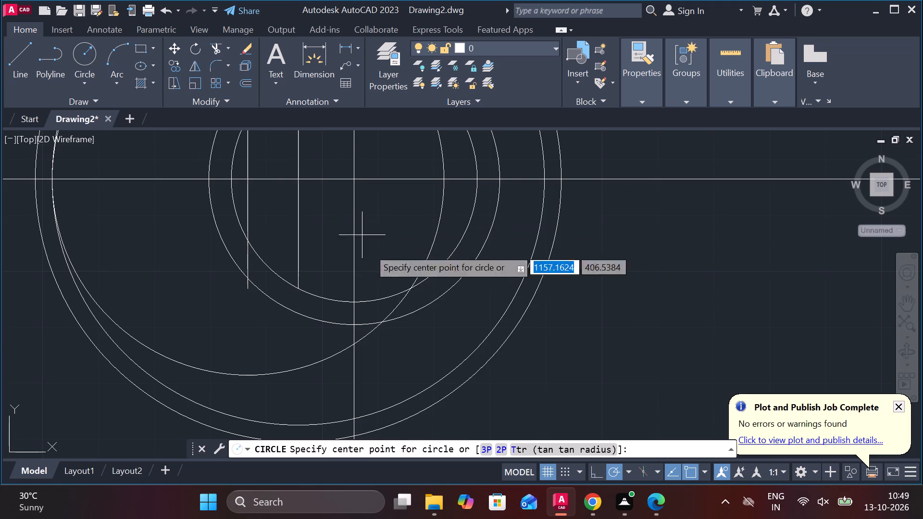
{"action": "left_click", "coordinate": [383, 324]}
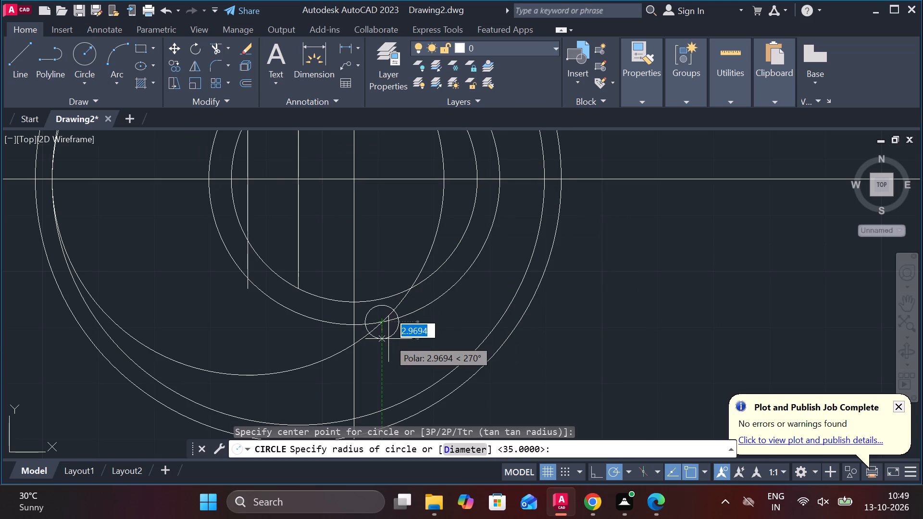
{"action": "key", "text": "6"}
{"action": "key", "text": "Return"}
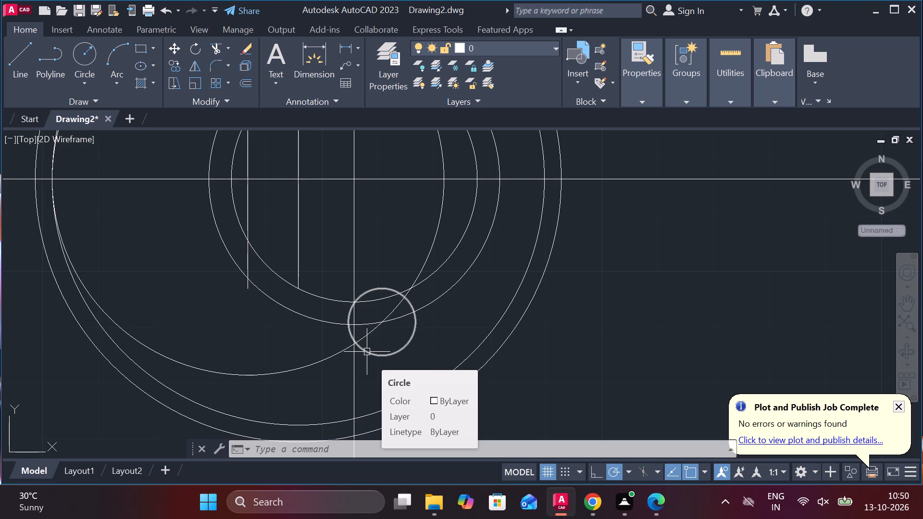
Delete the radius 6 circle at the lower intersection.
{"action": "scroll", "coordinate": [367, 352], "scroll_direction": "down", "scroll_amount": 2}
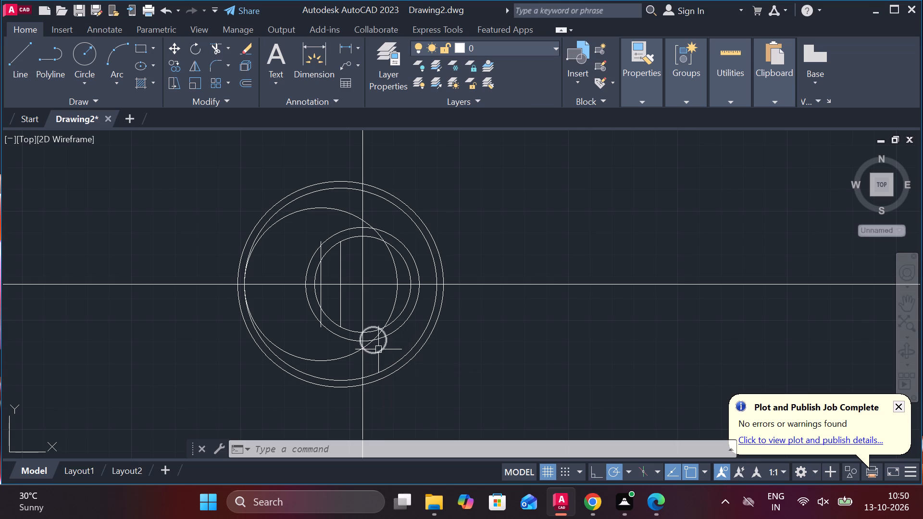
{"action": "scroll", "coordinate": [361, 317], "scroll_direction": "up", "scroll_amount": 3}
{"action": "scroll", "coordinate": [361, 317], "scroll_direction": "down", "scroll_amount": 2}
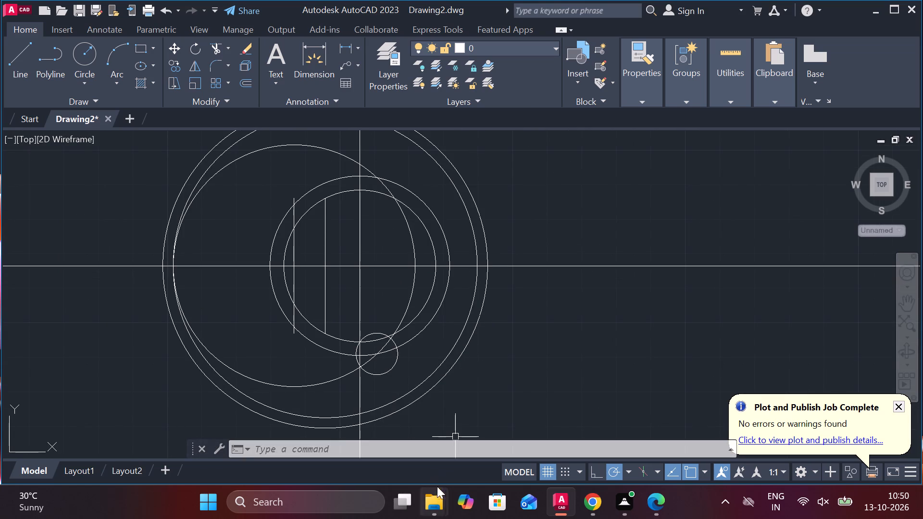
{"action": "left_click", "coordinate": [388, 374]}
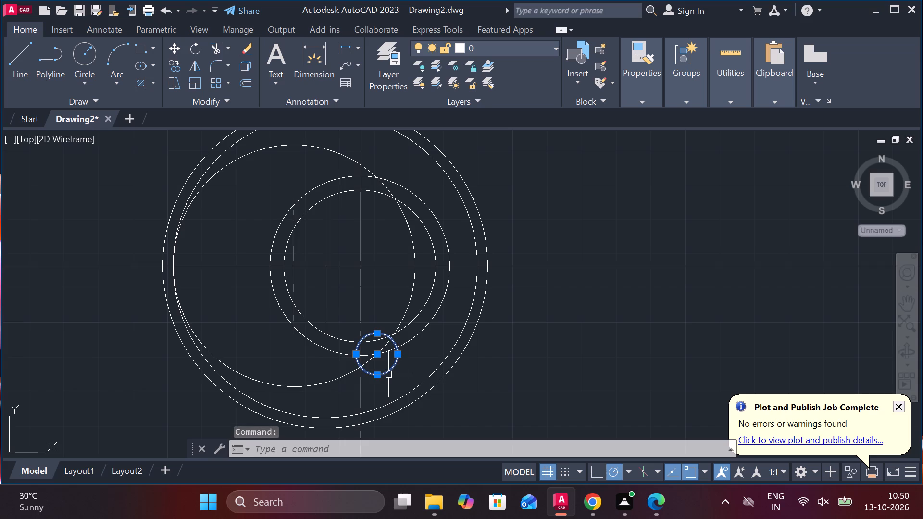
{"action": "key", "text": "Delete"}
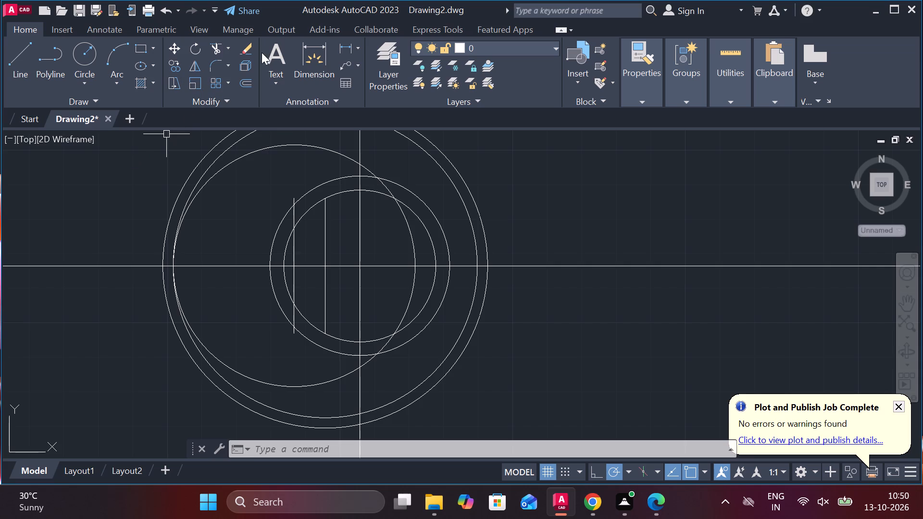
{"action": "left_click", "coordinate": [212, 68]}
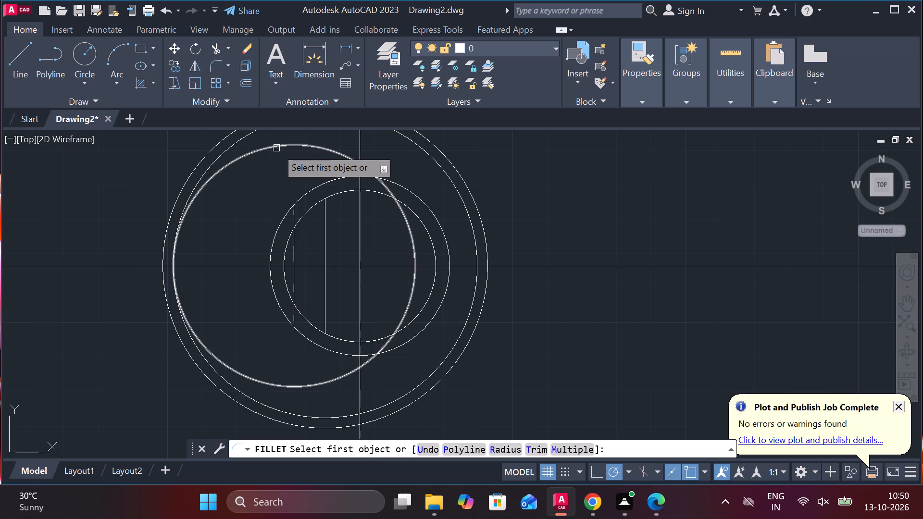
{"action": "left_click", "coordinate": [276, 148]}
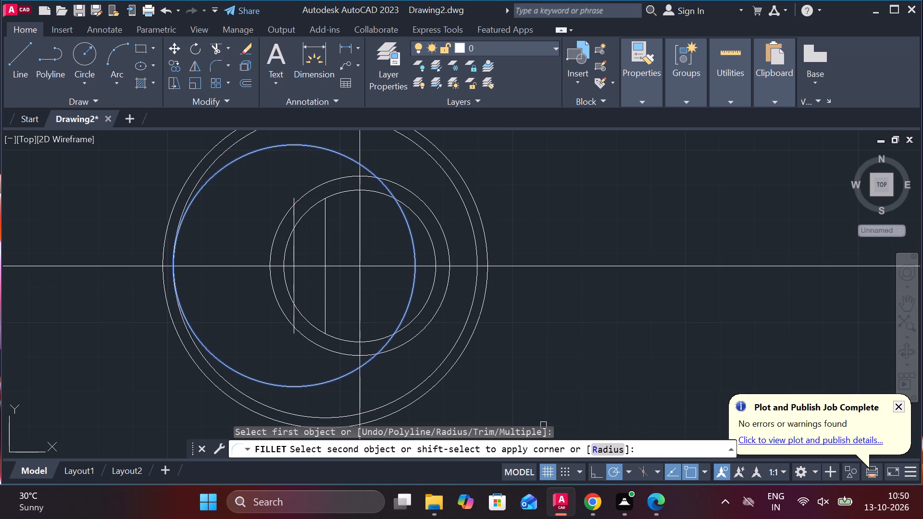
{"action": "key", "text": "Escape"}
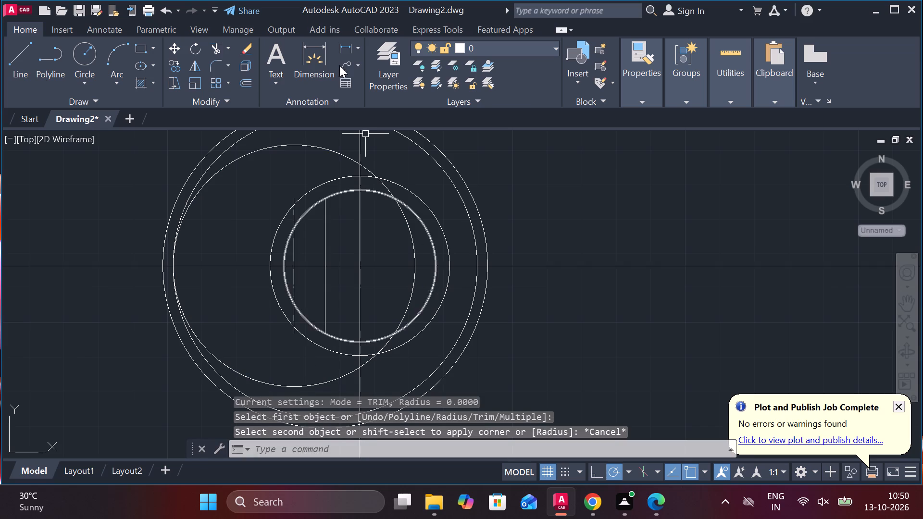
Fillet the top of the radius 35 circle to the circle just outside the radius 22 one with radius 9.
{"action": "left_click", "coordinate": [216, 61]}
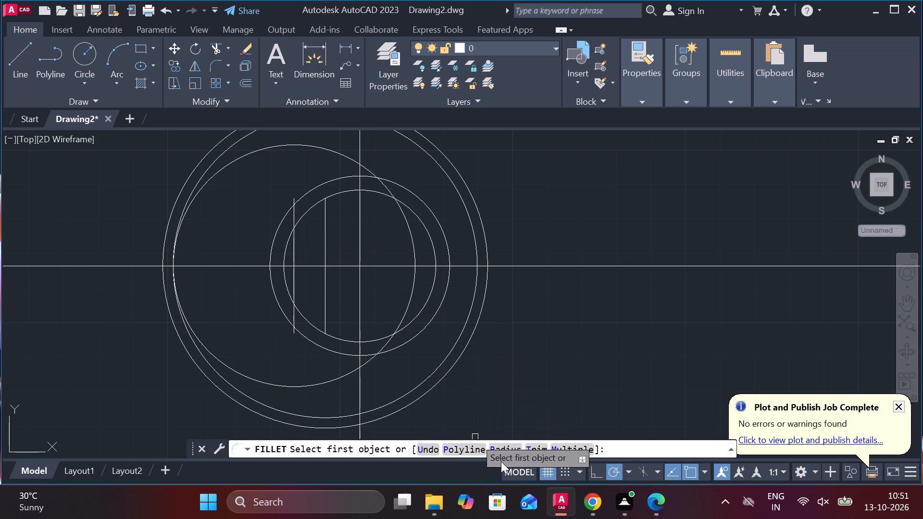
{"action": "left_click", "coordinate": [503, 451]}
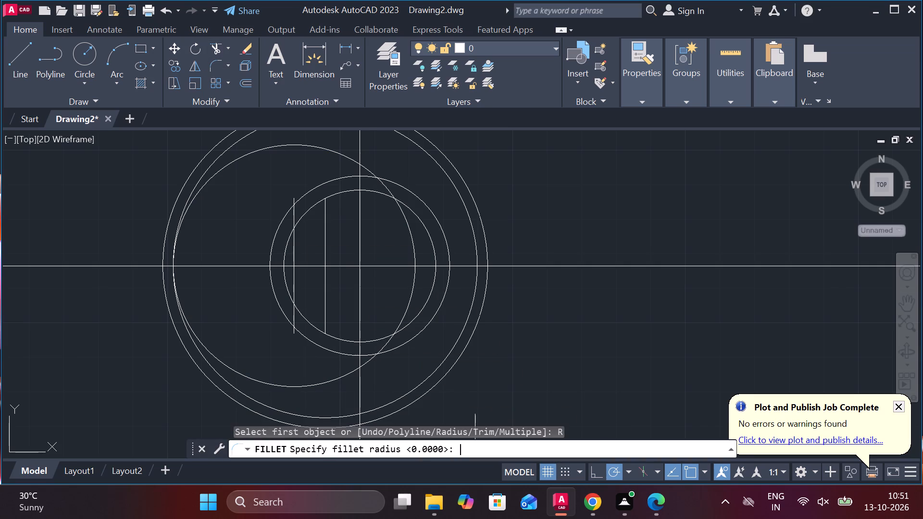
{"action": "key", "text": "6"}
{"action": "key", "text": "BackSpace"}
{"action": "key", "text": "9"}
{"action": "key", "text": "Return"}
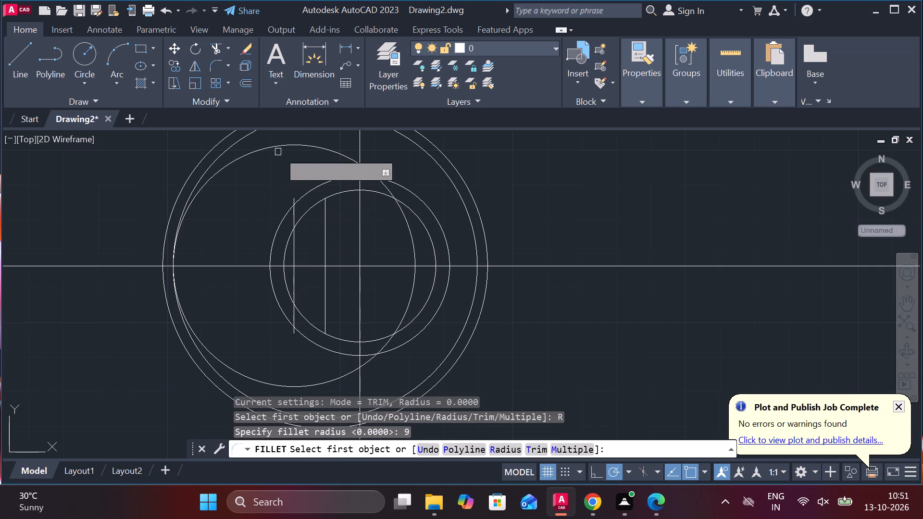
{"action": "left_click", "coordinate": [282, 144]}
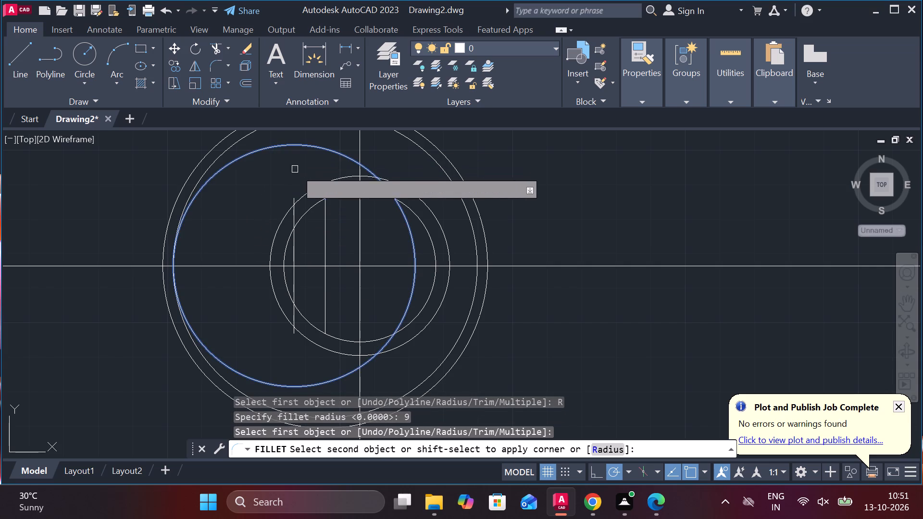
{"action": "left_click", "coordinate": [316, 189]}
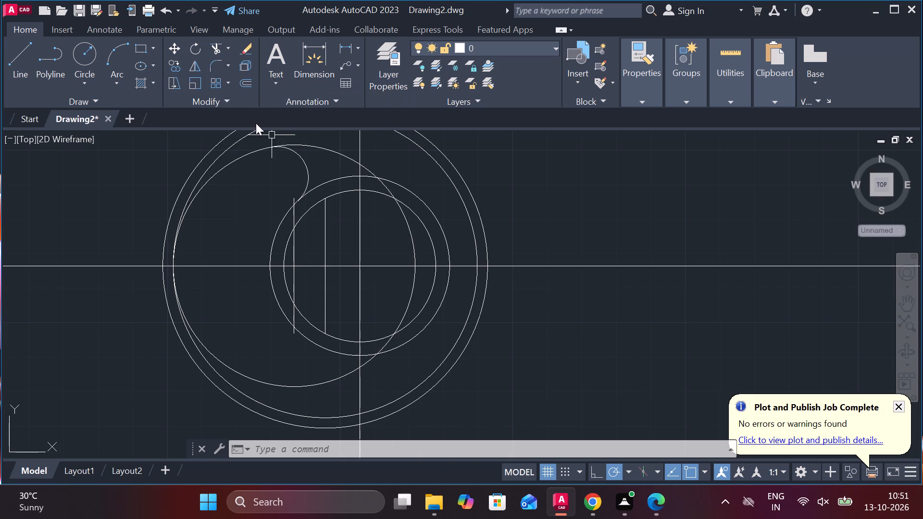
Fillet the circle just outside the radius 22 one to the inner of the two large circles at lower right with radius 6.
{"action": "left_click", "coordinate": [216, 69]}
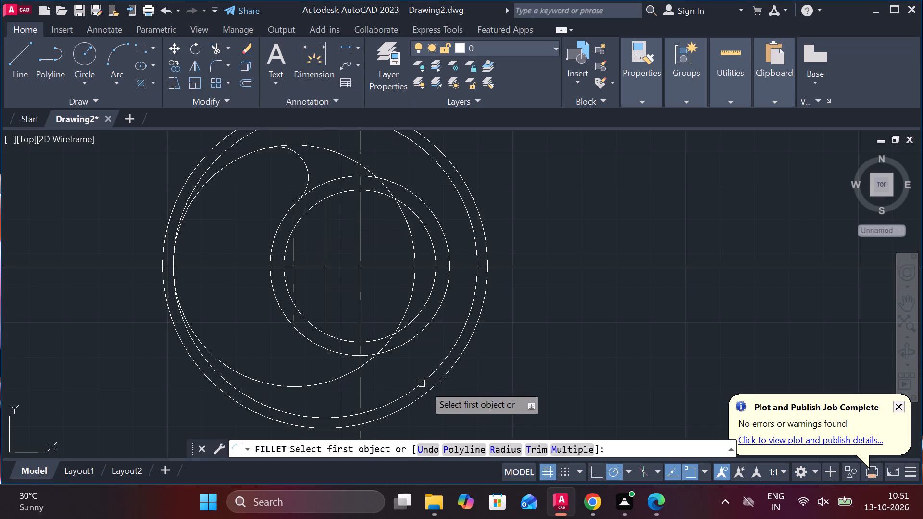
{"action": "left_click", "coordinate": [508, 452]}
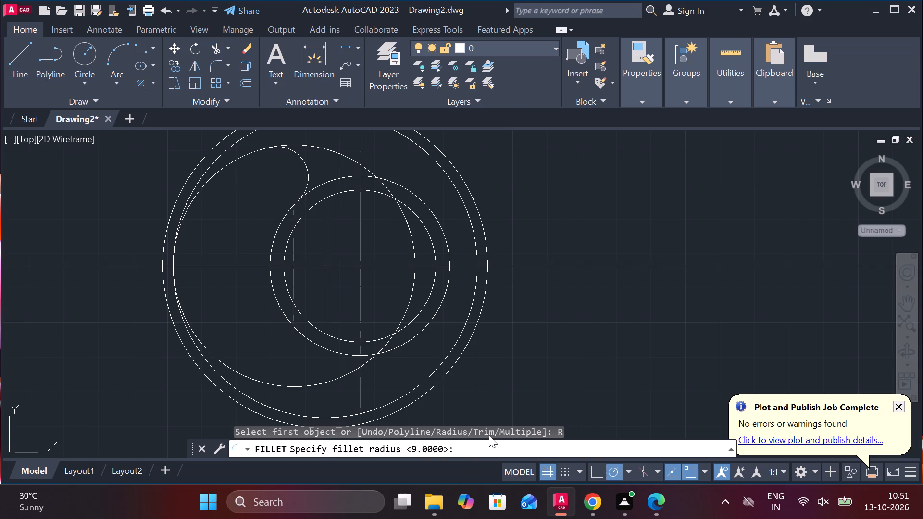
{"action": "key", "text": "6"}
{"action": "key", "text": "Return"}
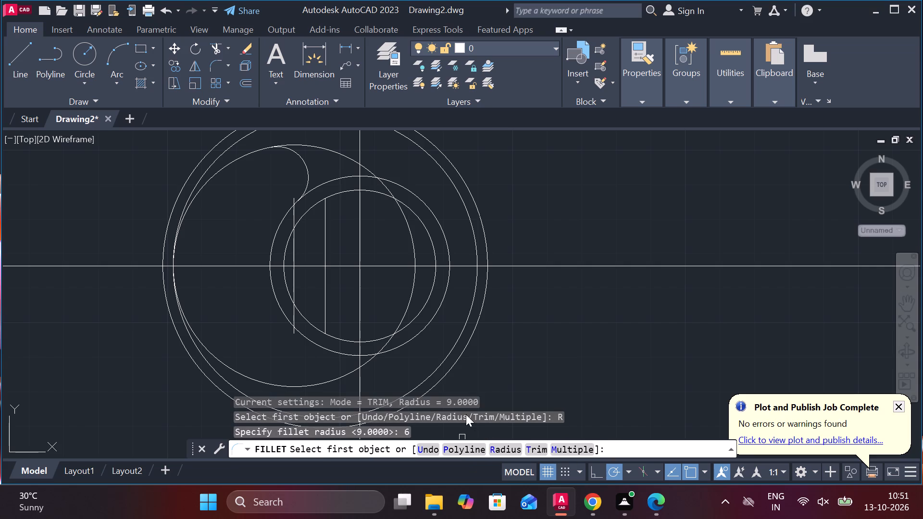
{"action": "scroll", "coordinate": [446, 368], "scroll_direction": "down", "scroll_amount": 2}
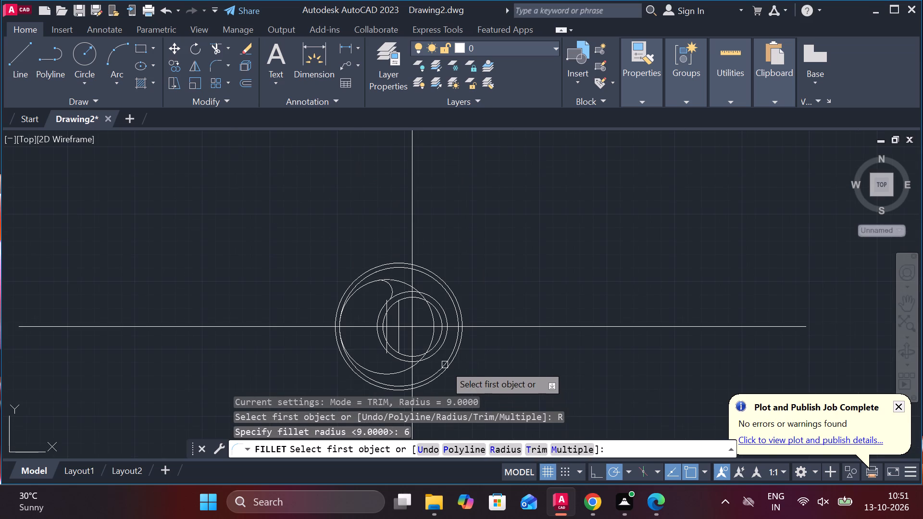
{"action": "scroll", "coordinate": [476, 389], "scroll_direction": "up", "scroll_amount": 3}
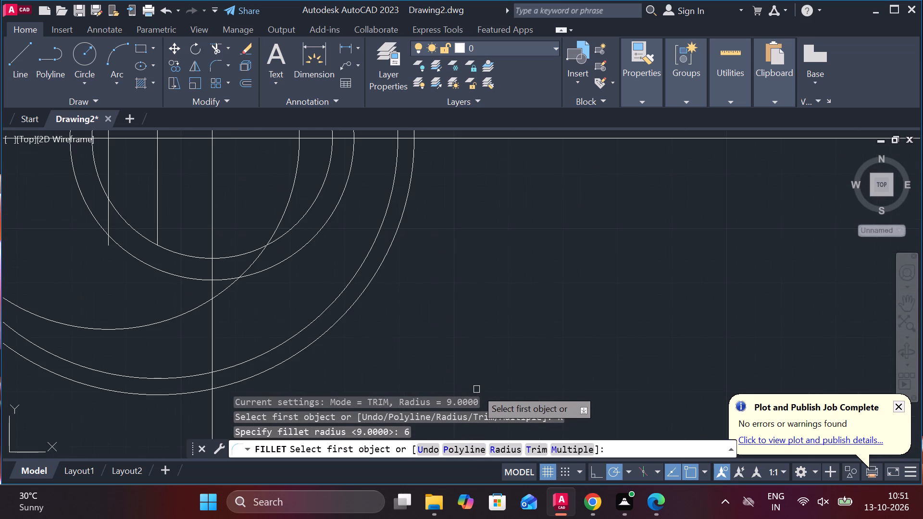
{"action": "scroll", "coordinate": [476, 389], "scroll_direction": "down", "scroll_amount": 3}
{"action": "scroll", "coordinate": [476, 389], "scroll_direction": "up", "scroll_amount": 2}
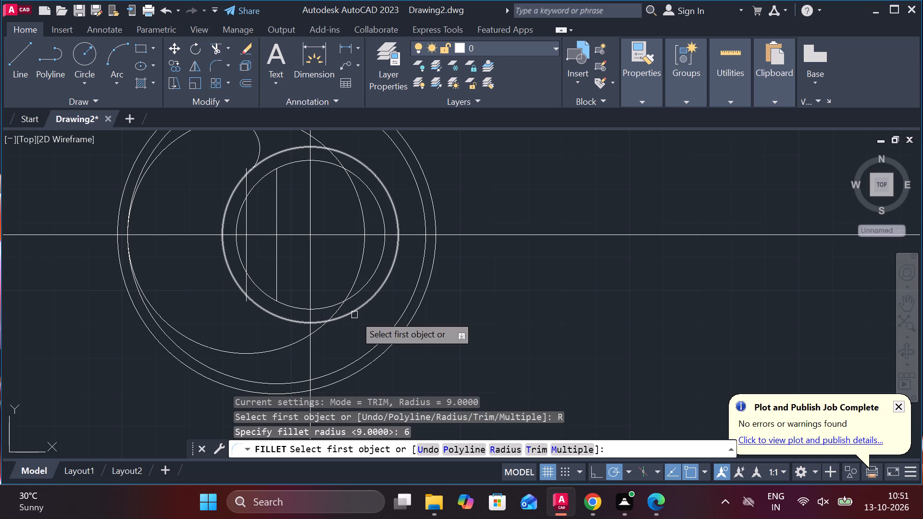
{"action": "left_click", "coordinate": [354, 315]}
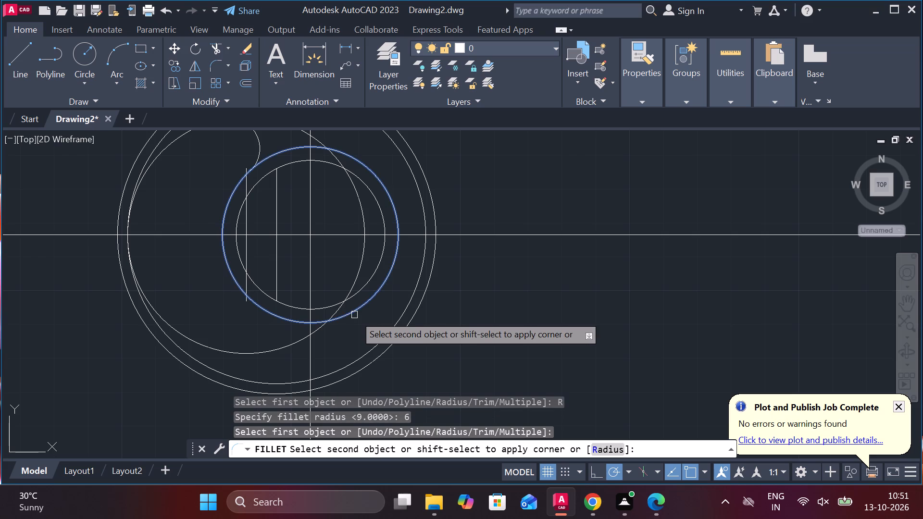
{"action": "left_click", "coordinate": [360, 358]}
Trim the radius 35 circle, keeping only its upper-left arc from the horizontal centerline to the radius 9 fillet.
{"action": "scroll", "coordinate": [415, 287], "scroll_direction": "down", "scroll_amount": 1}
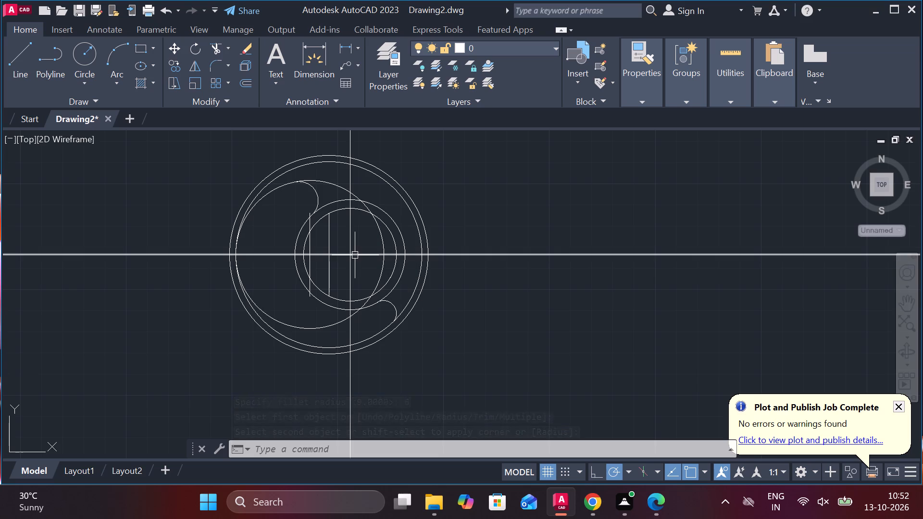
{"action": "left_click", "coordinate": [214, 42]}
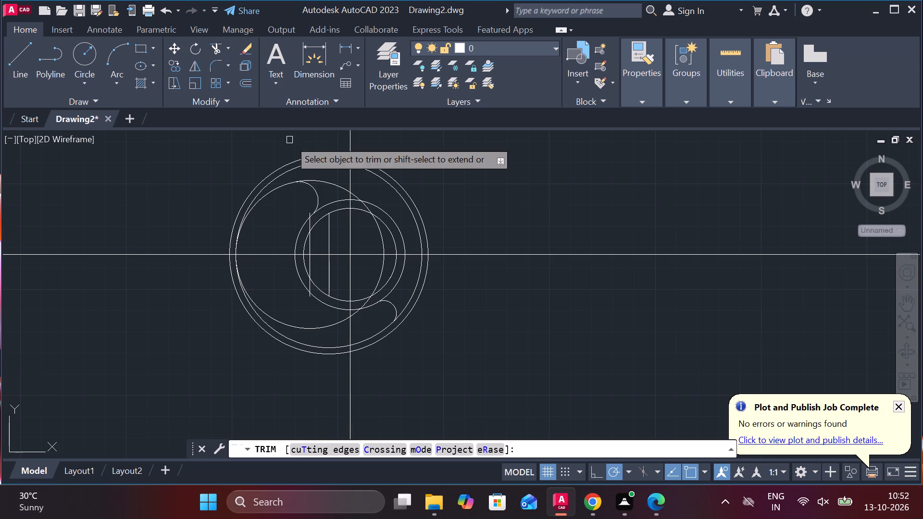
{"action": "left_click", "coordinate": [332, 182]}
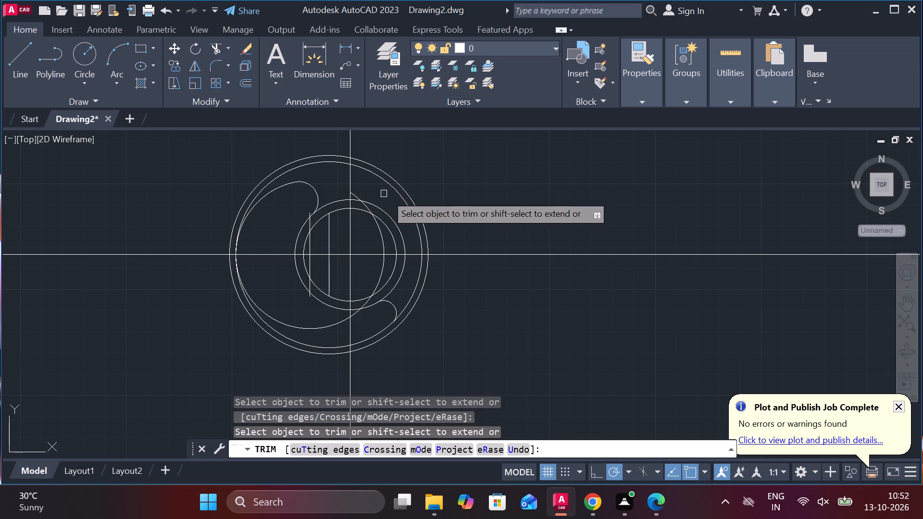
{"action": "scroll", "coordinate": [381, 188], "scroll_direction": "up", "scroll_amount": 2}
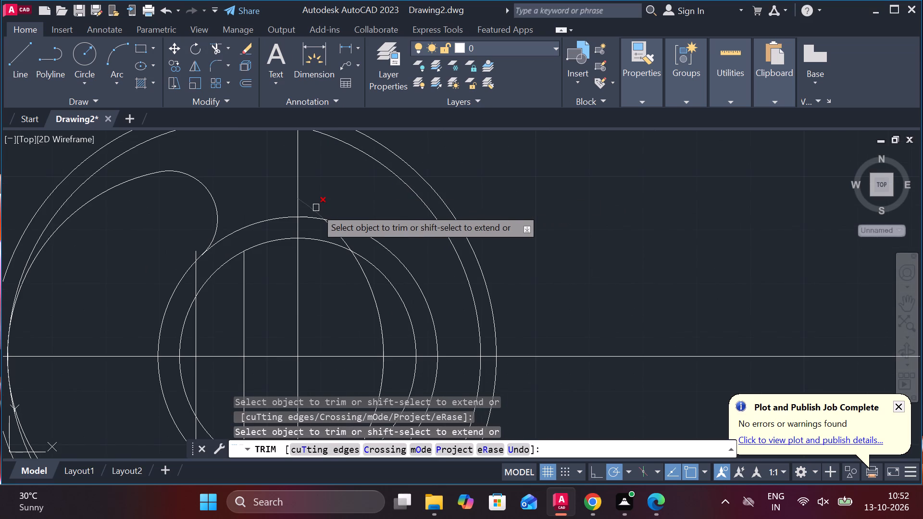
{"action": "left_click", "coordinate": [316, 208]}
{"action": "left_click", "coordinate": [337, 235]}
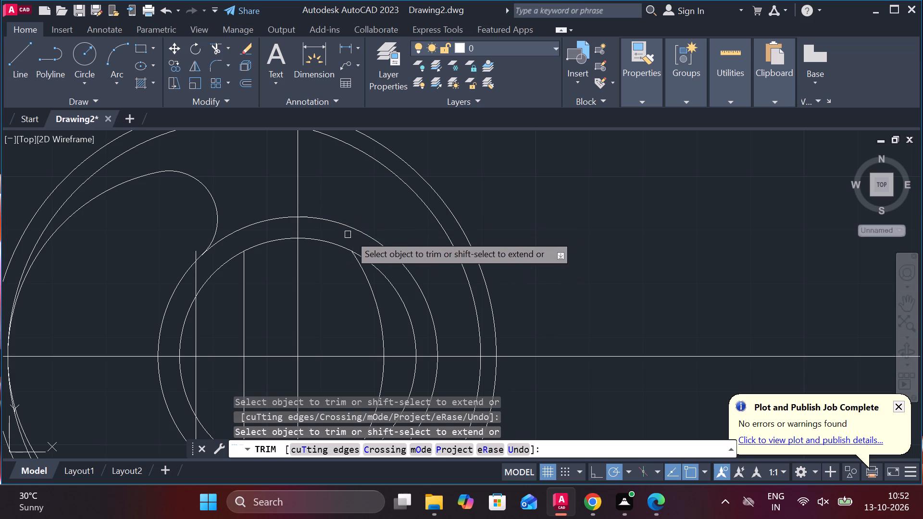
{"action": "left_click", "coordinate": [371, 291]}
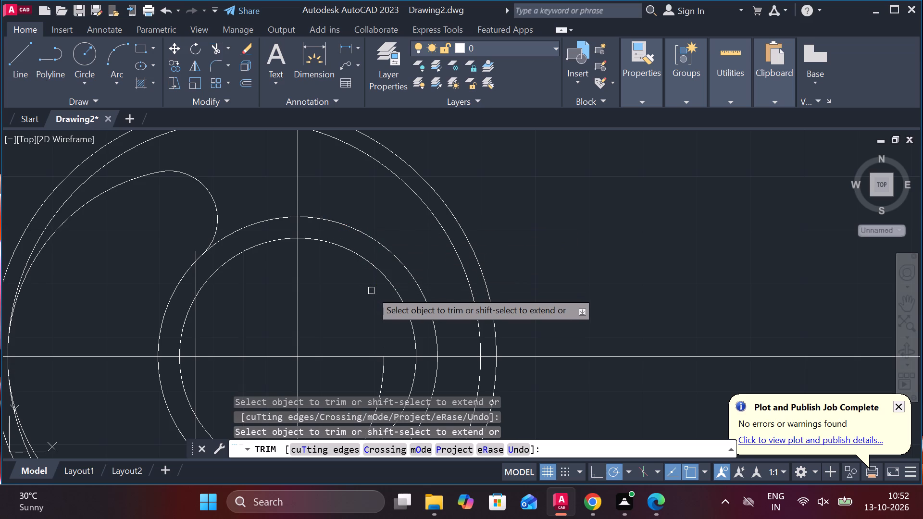
{"action": "scroll", "coordinate": [371, 291], "scroll_direction": "down", "scroll_amount": 2}
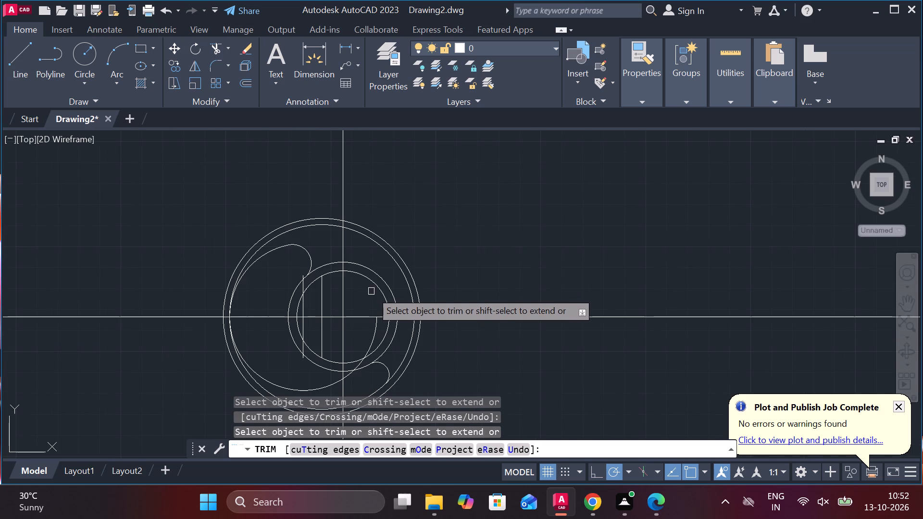
{"action": "left_click", "coordinate": [375, 333]}
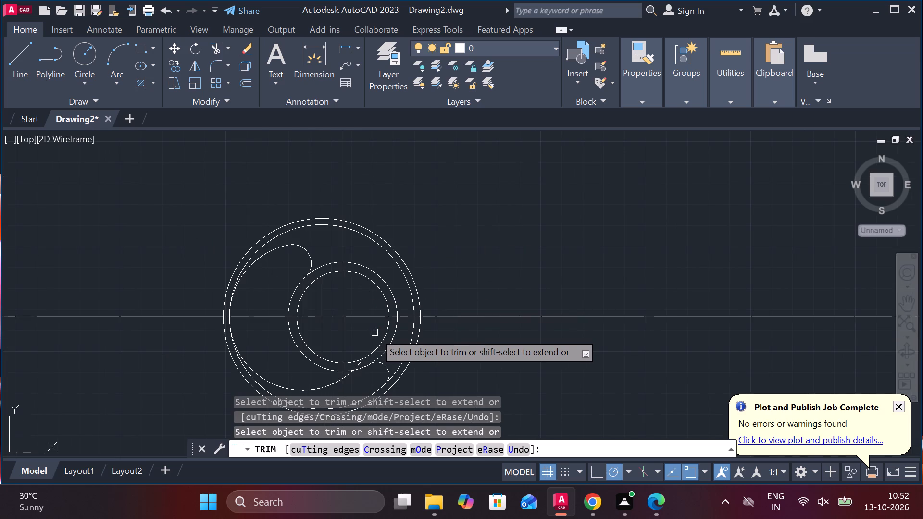
{"action": "scroll", "coordinate": [374, 333], "scroll_direction": "up", "scroll_amount": 2}
{"action": "scroll", "coordinate": [374, 333], "scroll_direction": "down", "scroll_amount": 2}
{"action": "scroll", "coordinate": [369, 372], "scroll_direction": "up", "scroll_amount": 2}
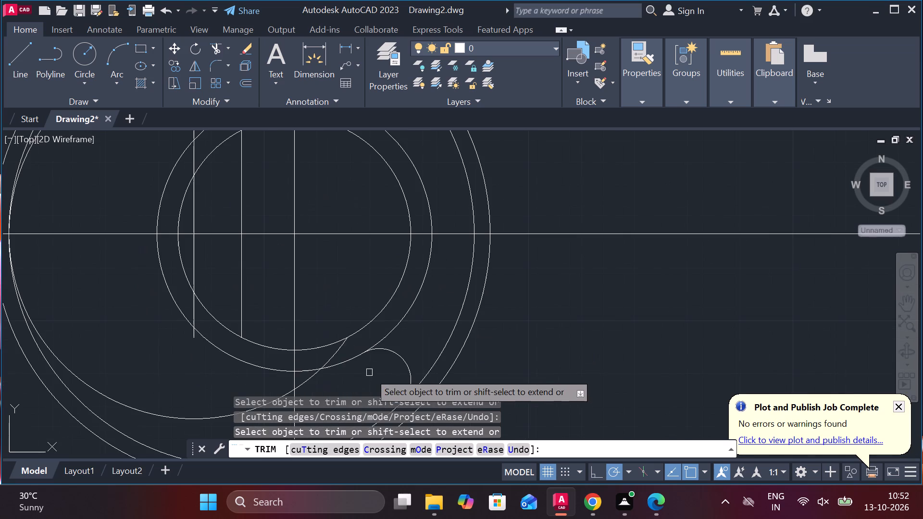
{"action": "left_click", "coordinate": [331, 353]}
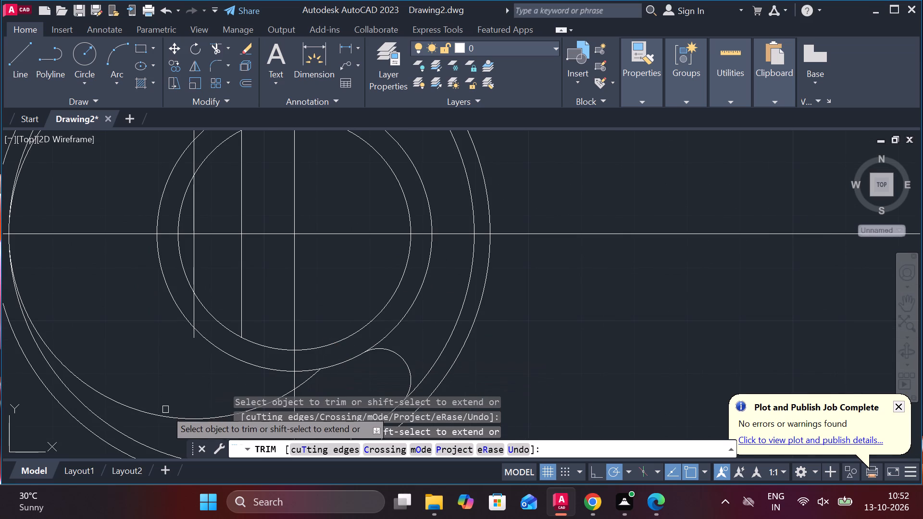
{"action": "left_click", "coordinate": [165, 419]}
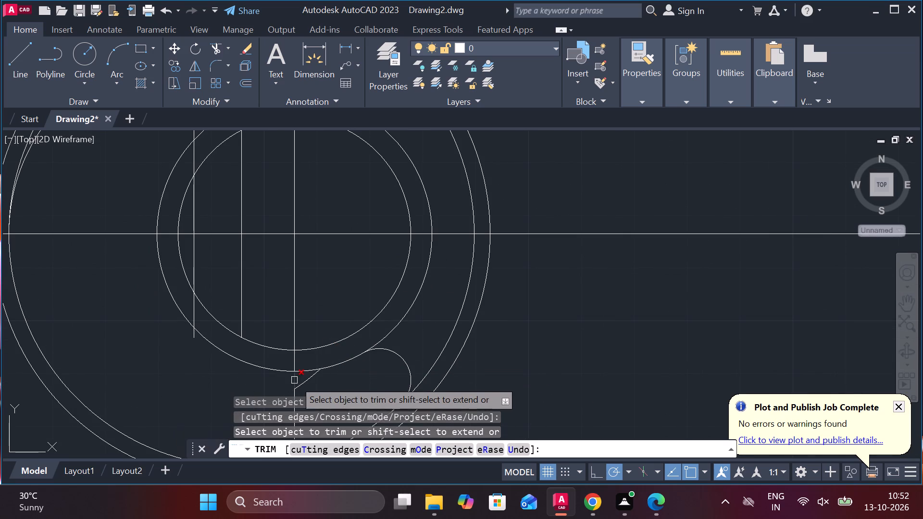
{"action": "left_click", "coordinate": [306, 384]}
Trim both ends of the leftmost short vertical line back to the radius 22 circle.
{"action": "scroll", "coordinate": [320, 357], "scroll_direction": "down", "scroll_amount": 2}
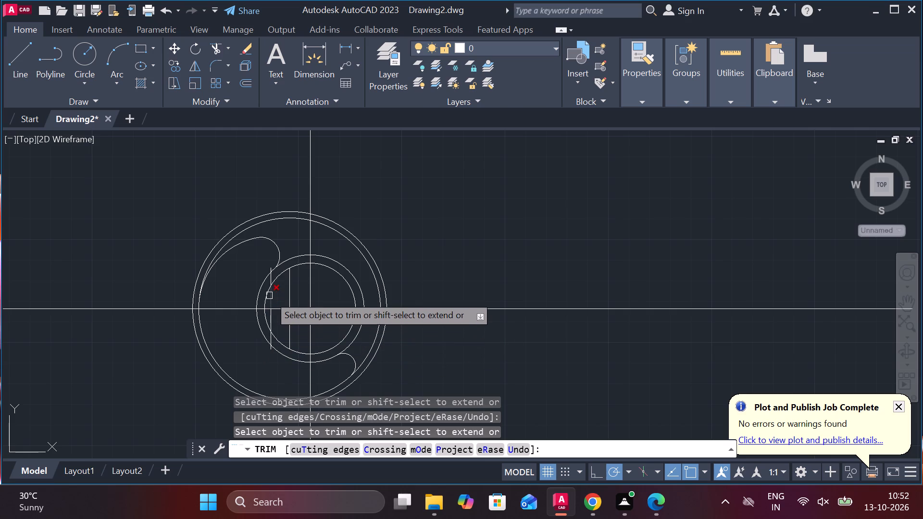
{"action": "scroll", "coordinate": [269, 293], "scroll_direction": "up", "scroll_amount": 2}
{"action": "left_click", "coordinate": [272, 254]}
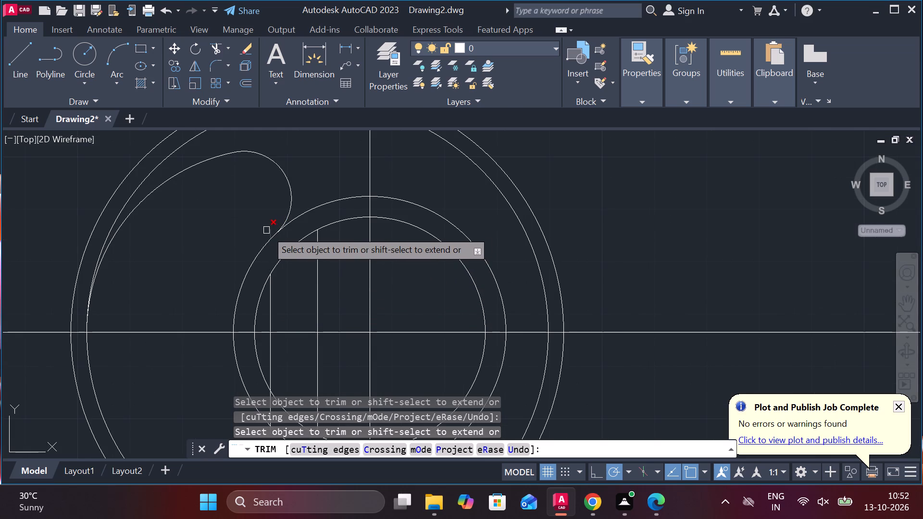
{"action": "left_click", "coordinate": [266, 230]}
{"action": "scroll", "coordinate": [279, 230], "scroll_direction": "down", "scroll_amount": 2}
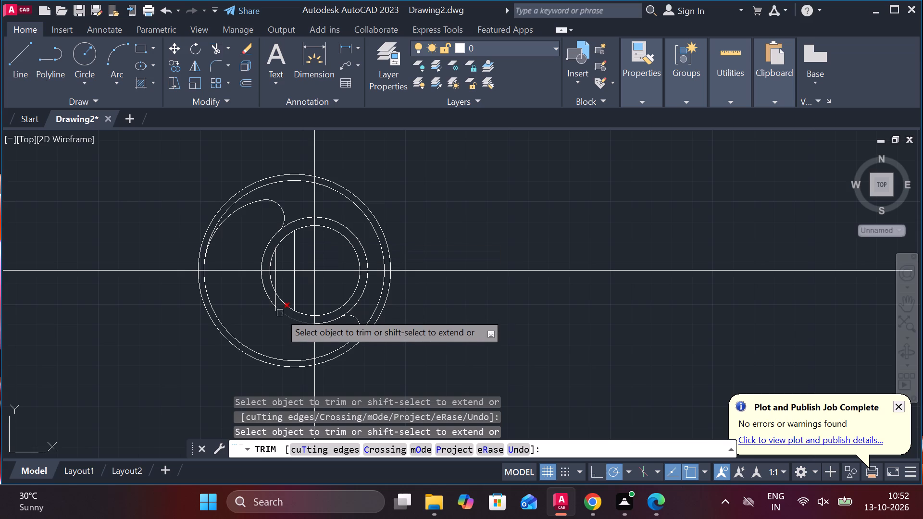
{"action": "scroll", "coordinate": [271, 311], "scroll_direction": "up", "scroll_amount": 4}
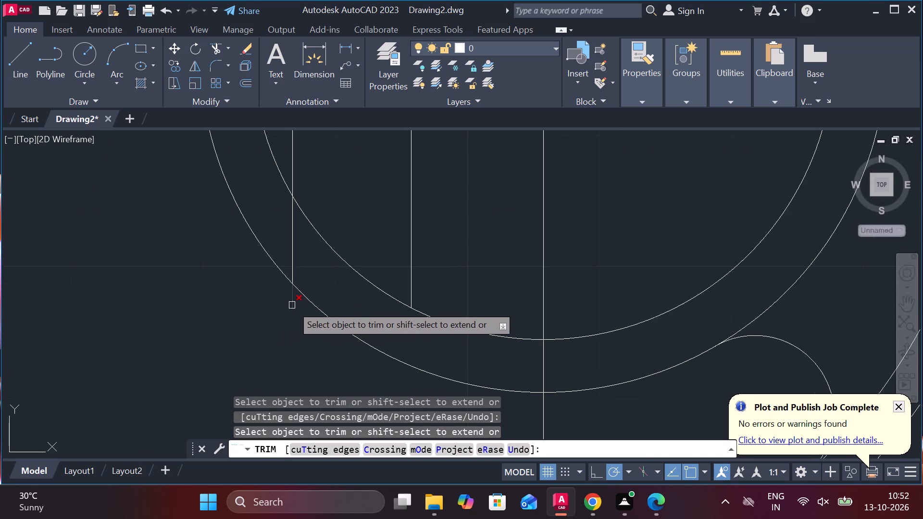
{"action": "left_click", "coordinate": [292, 305]}
{"action": "left_click", "coordinate": [293, 259]}
Trim away the right and upper portions of the circle just outside the radius 22 one between the radius 9 and radius 6 fillets.
{"action": "scroll", "coordinate": [293, 259], "scroll_direction": "down", "scroll_amount": 2}
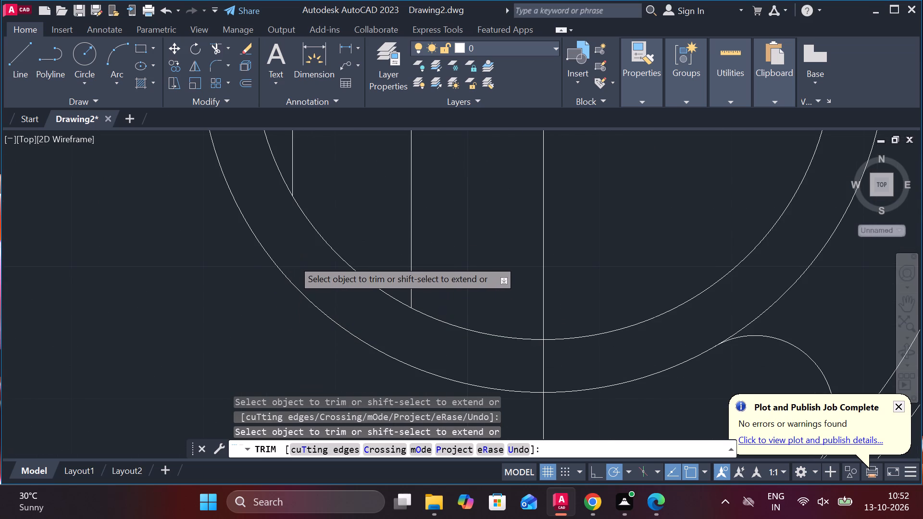
{"action": "scroll", "coordinate": [293, 259], "scroll_direction": "down", "scroll_amount": 2}
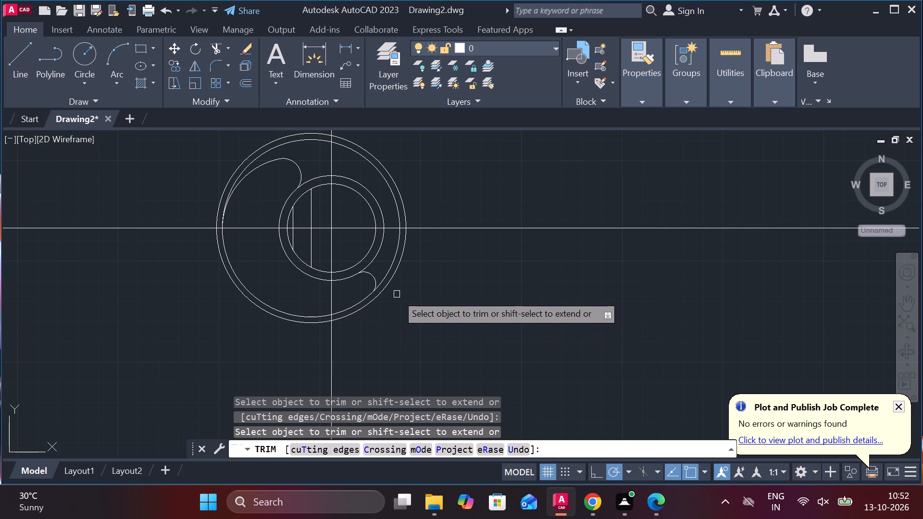
{"action": "left_click", "coordinate": [375, 260]}
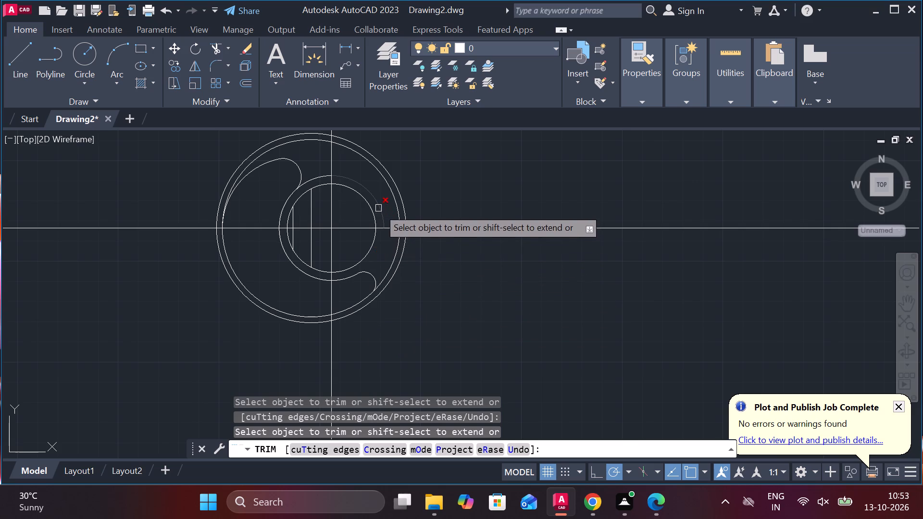
{"action": "left_click", "coordinate": [378, 208]}
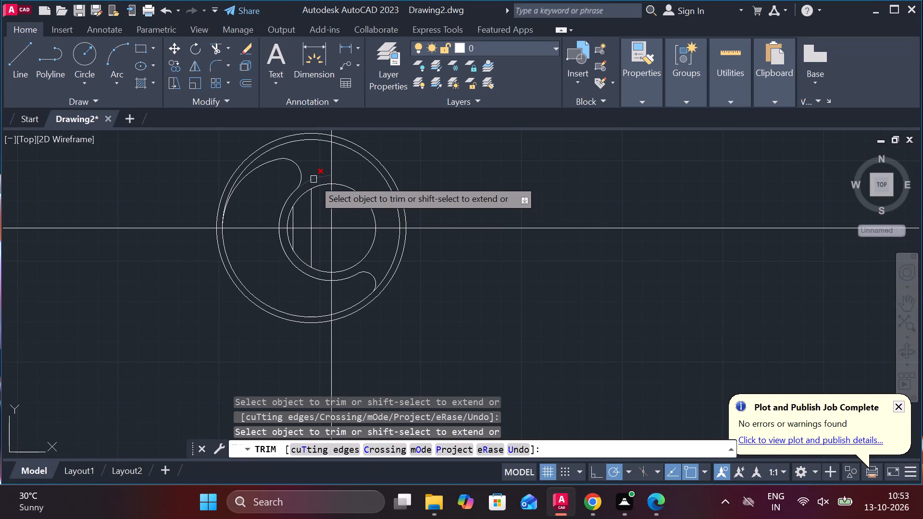
{"action": "double_click", "coordinate": [313, 179]}
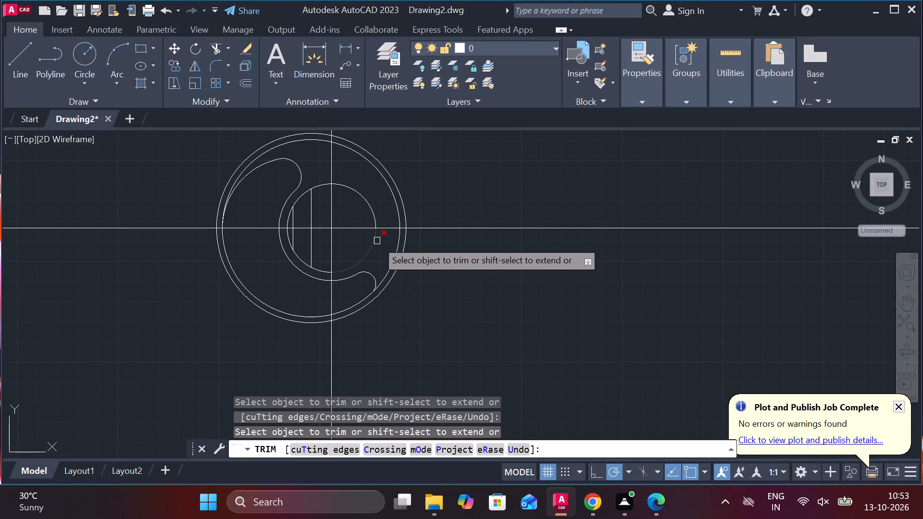
Trim the inner of the two large circles from the radius 9 fillet clockwise to the horizontal centerline on the right side.
{"action": "left_click", "coordinate": [299, 143]}
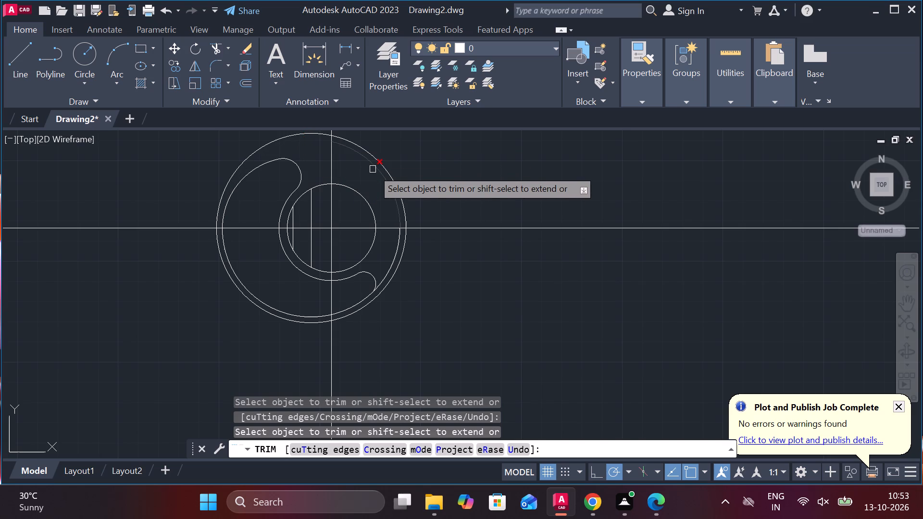
{"action": "left_click", "coordinate": [373, 169]}
{"action": "left_click", "coordinate": [387, 263]}
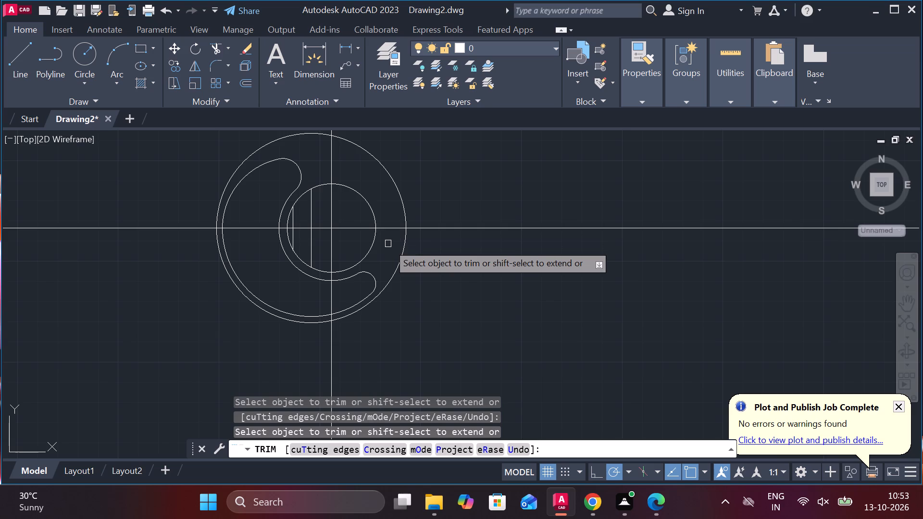
{"action": "key", "text": "ctrl+z"}
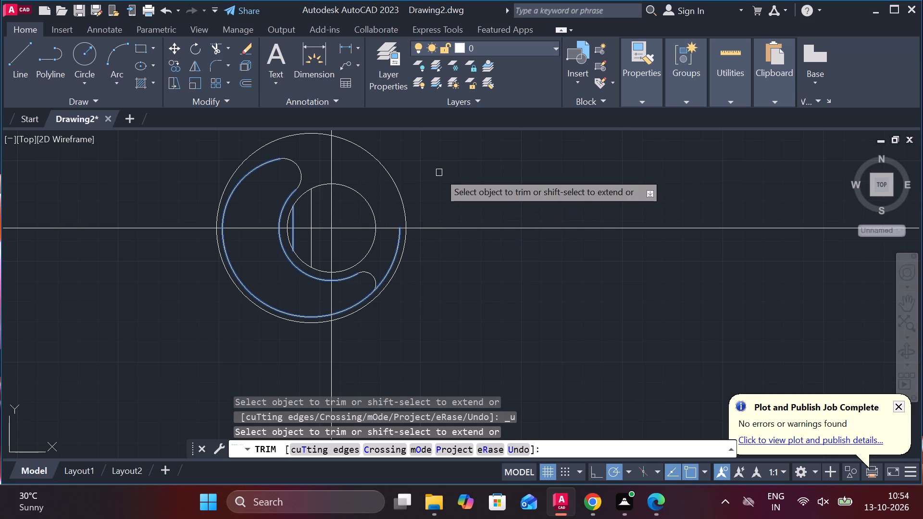
{"action": "key", "text": "Escape"}
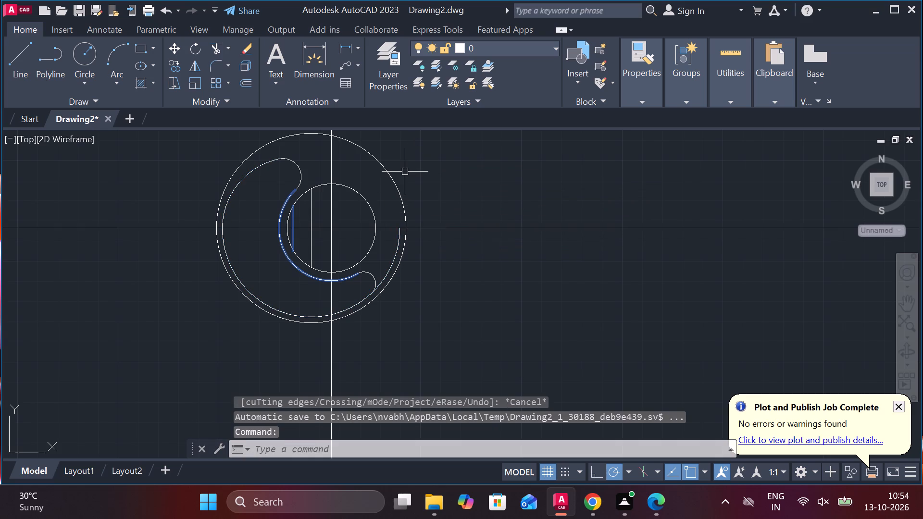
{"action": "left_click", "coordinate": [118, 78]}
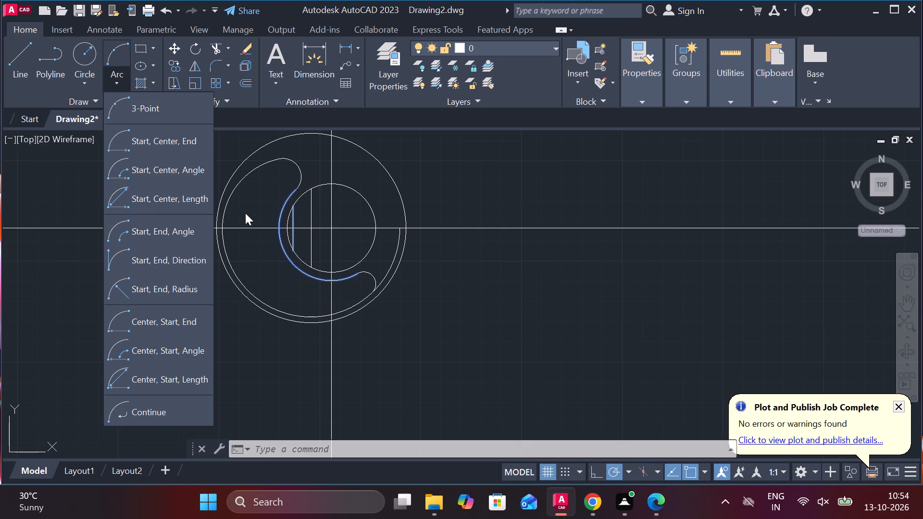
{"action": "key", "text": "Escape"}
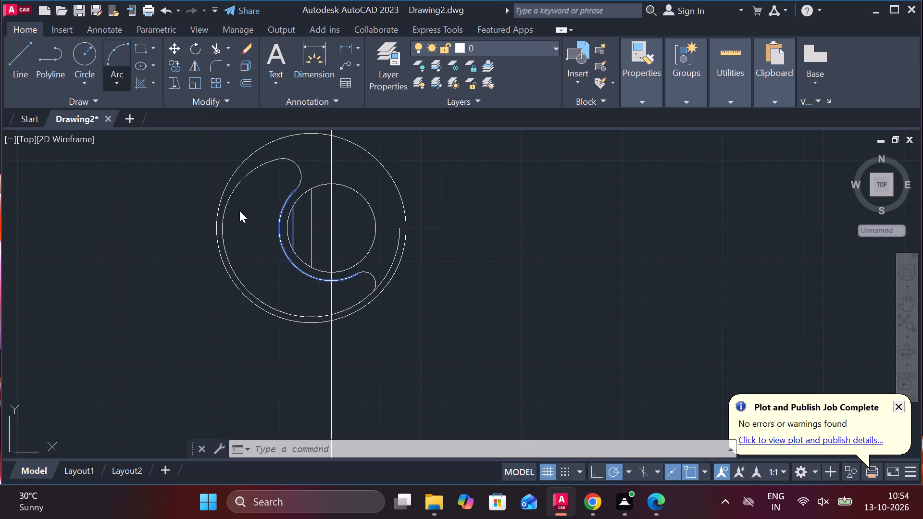
Copy the vertical centerline 43.95 to the right from its intersection with the horizontal centerline.
{"action": "left_click", "coordinate": [330, 214]}
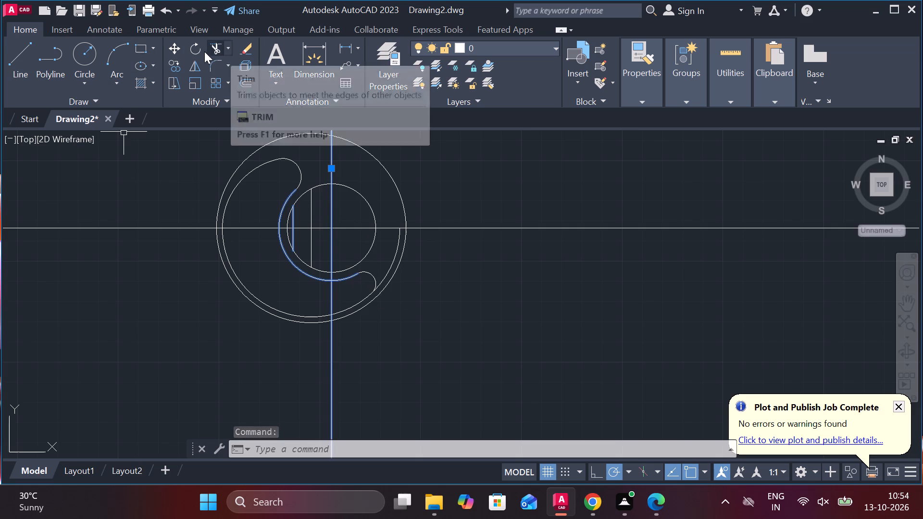
{"action": "left_click", "coordinate": [176, 64]}
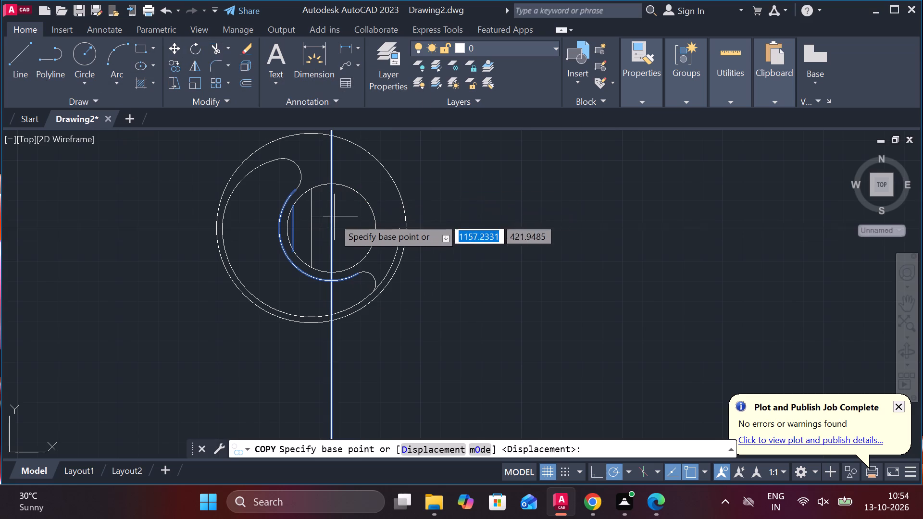
{"action": "left_click", "coordinate": [330, 229]}
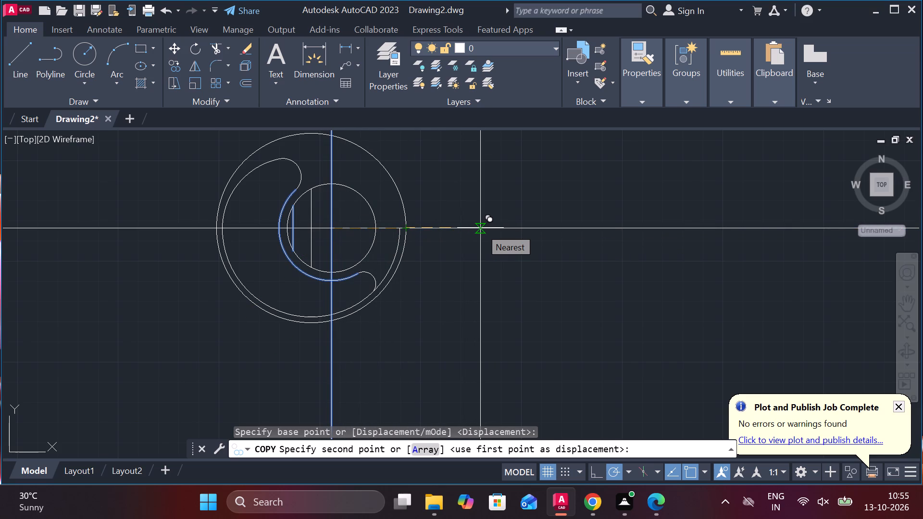
{"action": "key", "text": "4"}
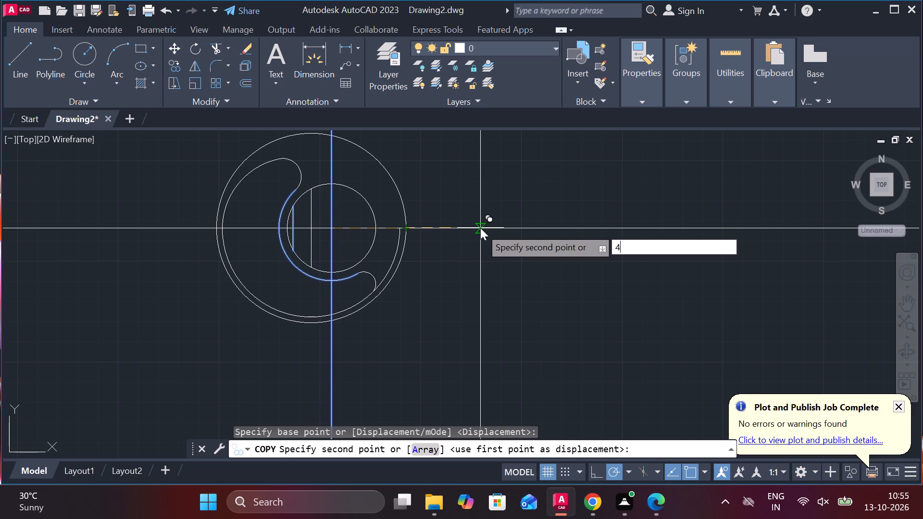
{"action": "key", "text": "3"}
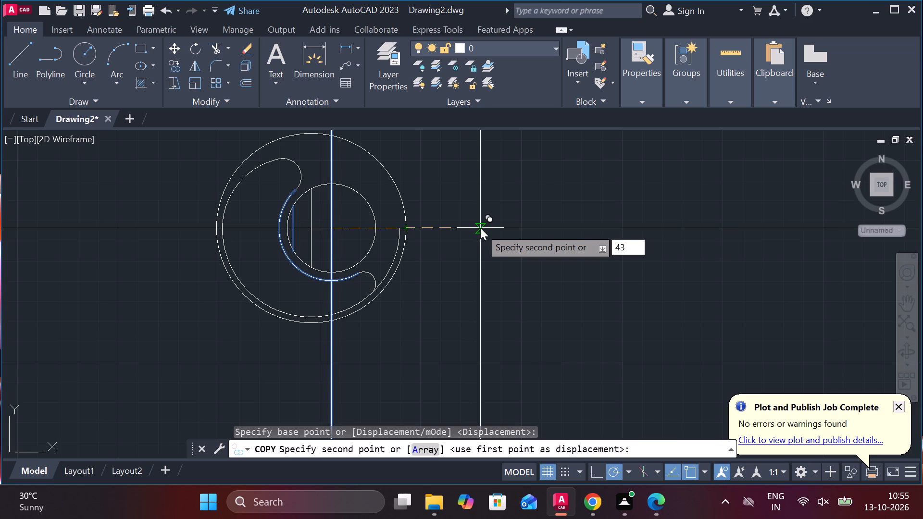
{"action": "key", "text": "period"}
{"action": "key", "text": "9"}
{"action": "key", "text": "5"}
{"action": "key", "text": "Return"}
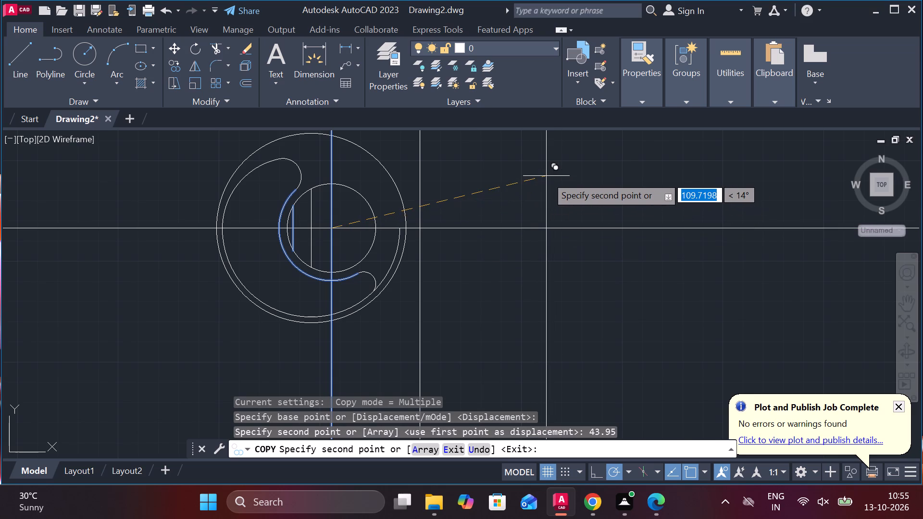
{"action": "key", "text": "Escape"}
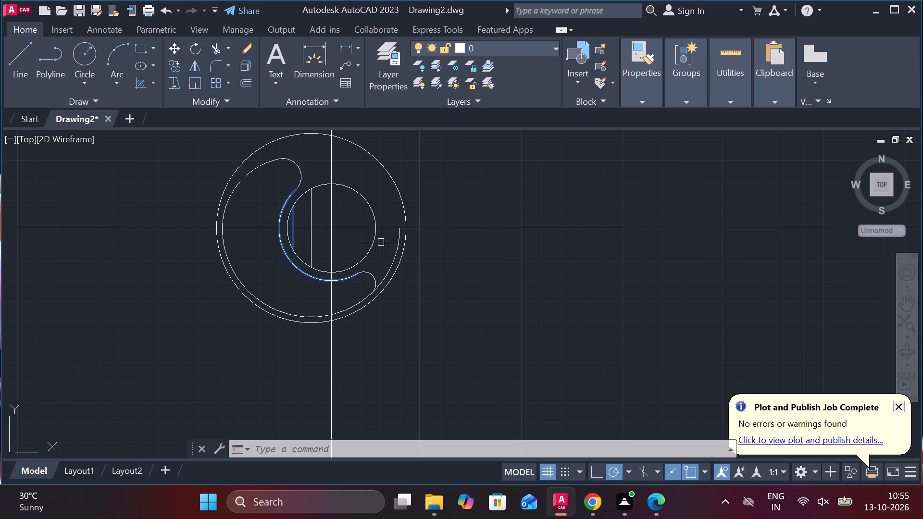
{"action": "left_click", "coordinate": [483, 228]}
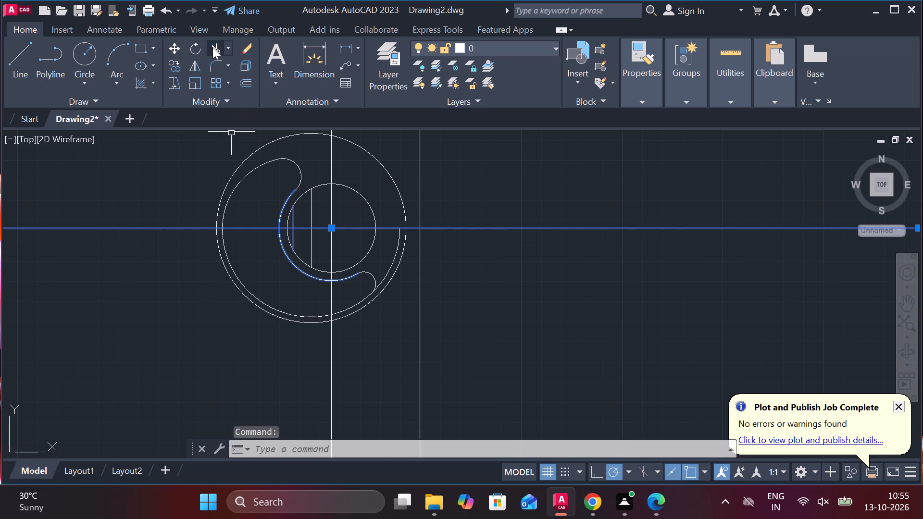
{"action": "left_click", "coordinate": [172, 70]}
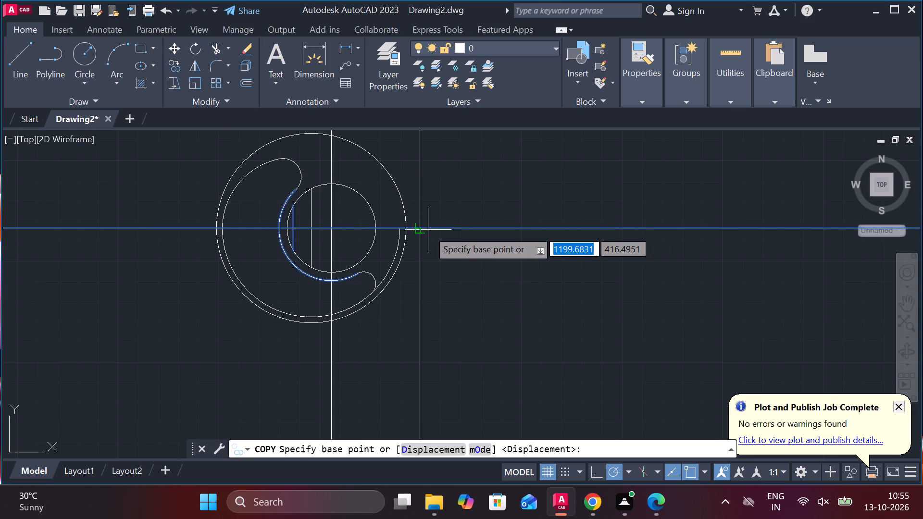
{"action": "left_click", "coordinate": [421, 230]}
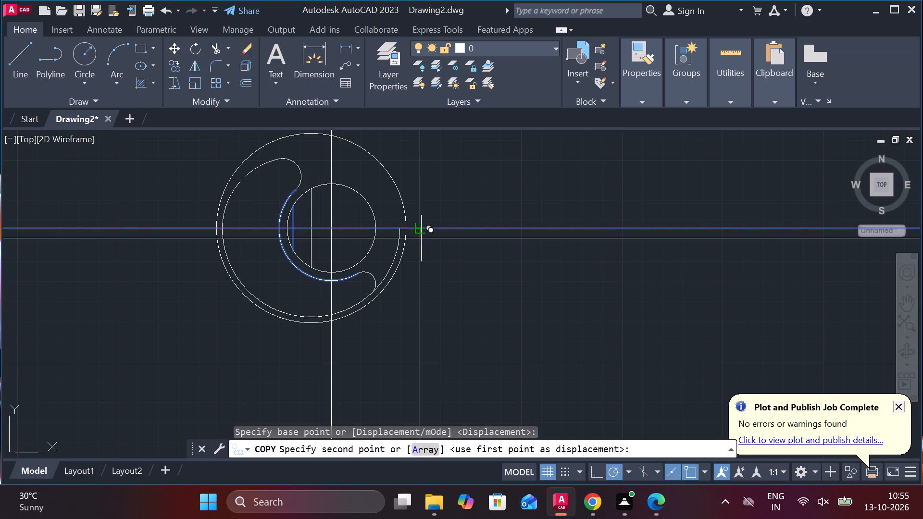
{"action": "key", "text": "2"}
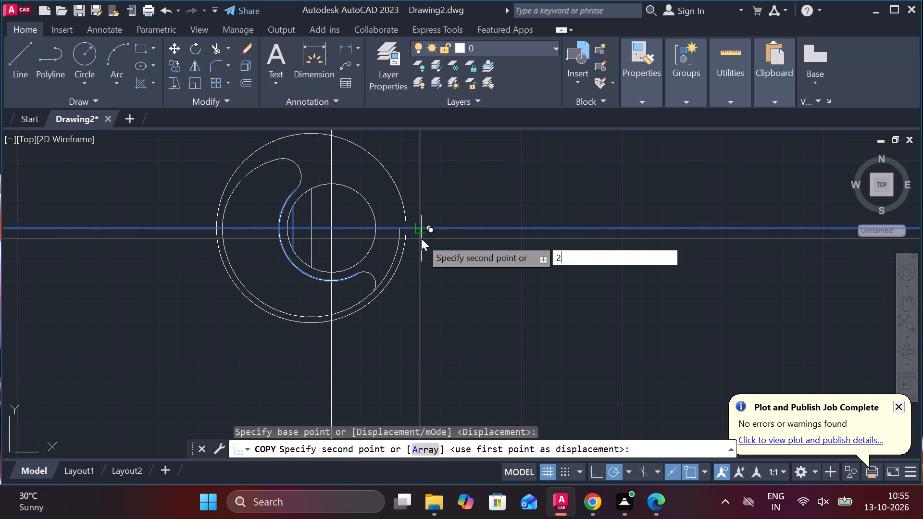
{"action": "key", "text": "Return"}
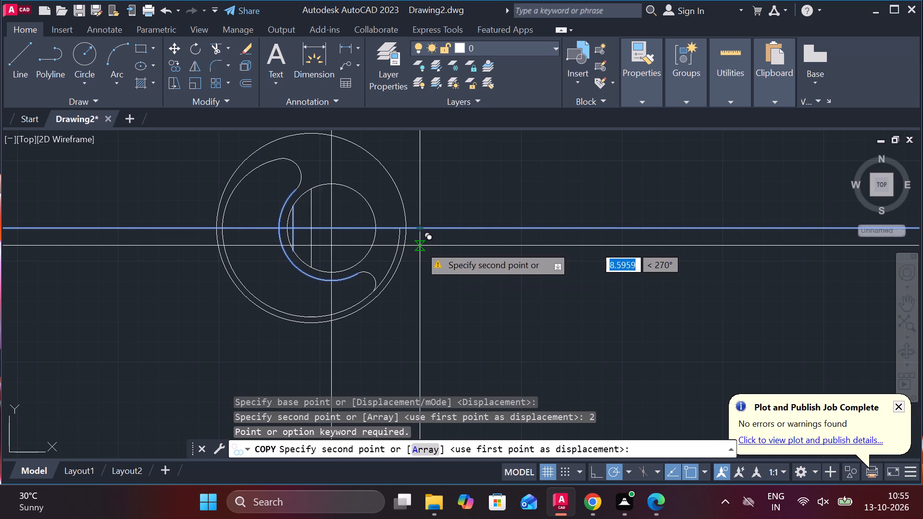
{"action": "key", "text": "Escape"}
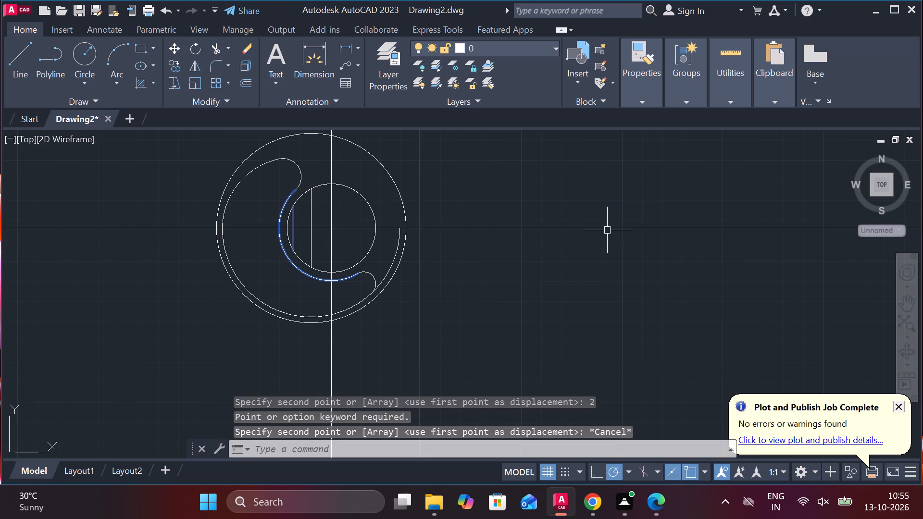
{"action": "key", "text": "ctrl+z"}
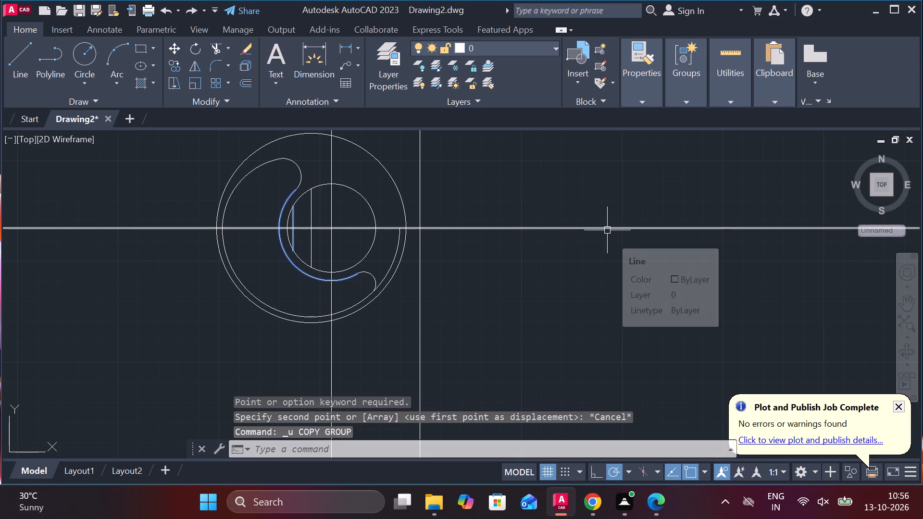
Copy the horizontal centerline straight down by 2.
{"action": "left_click", "coordinate": [493, 228]}
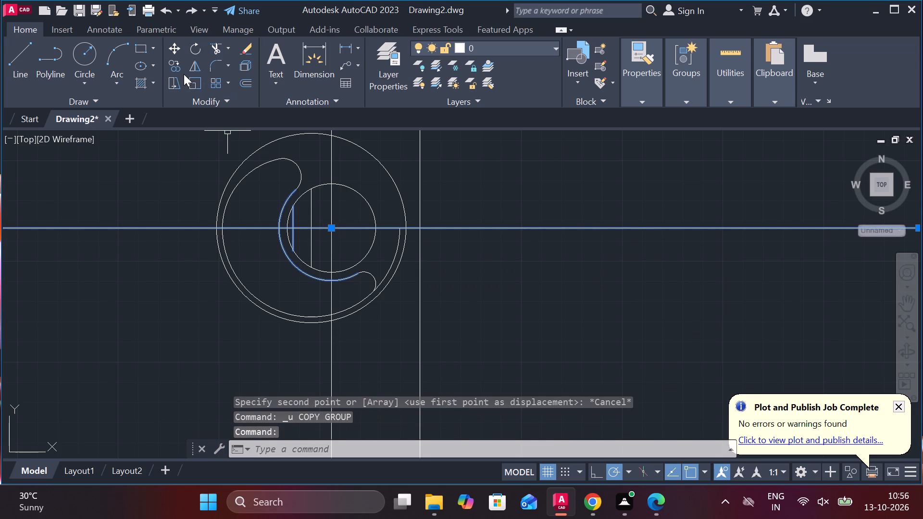
{"action": "left_click", "coordinate": [179, 66]}
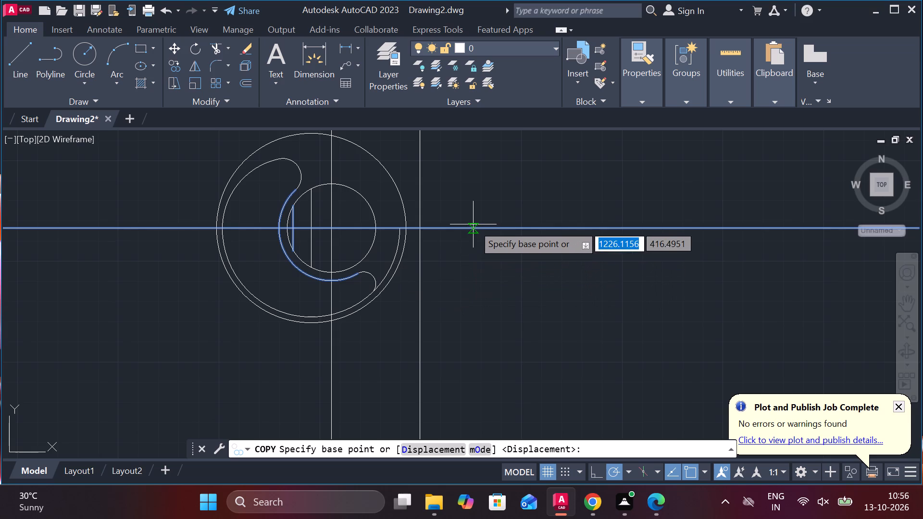
{"action": "left_click", "coordinate": [475, 228]}
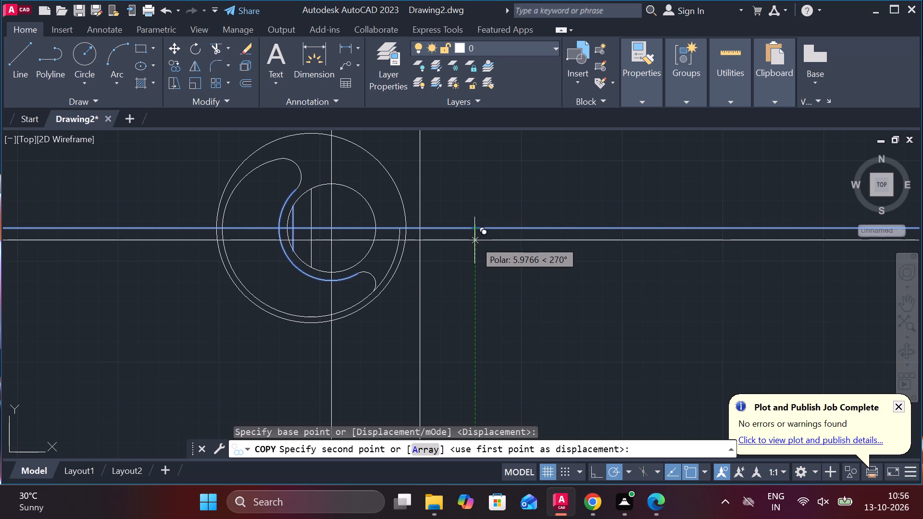
{"action": "key", "text": "2"}
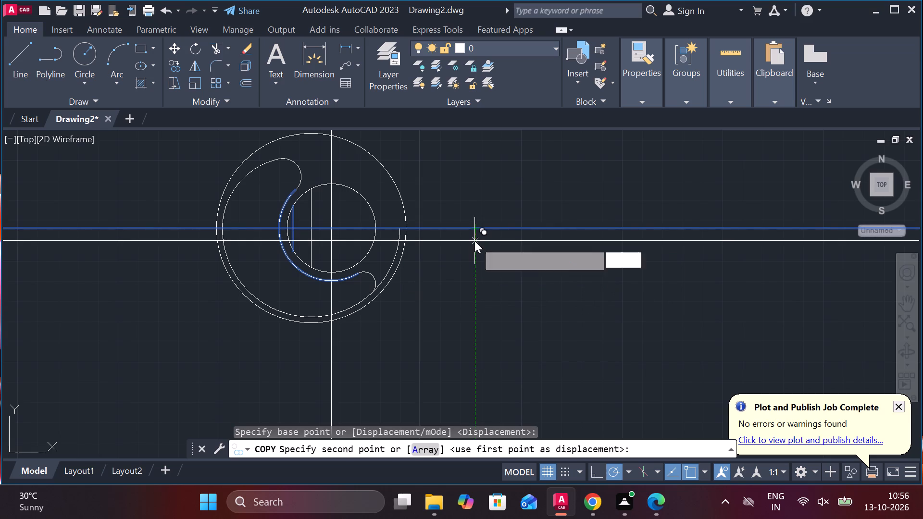
{"action": "key", "text": "Return"}
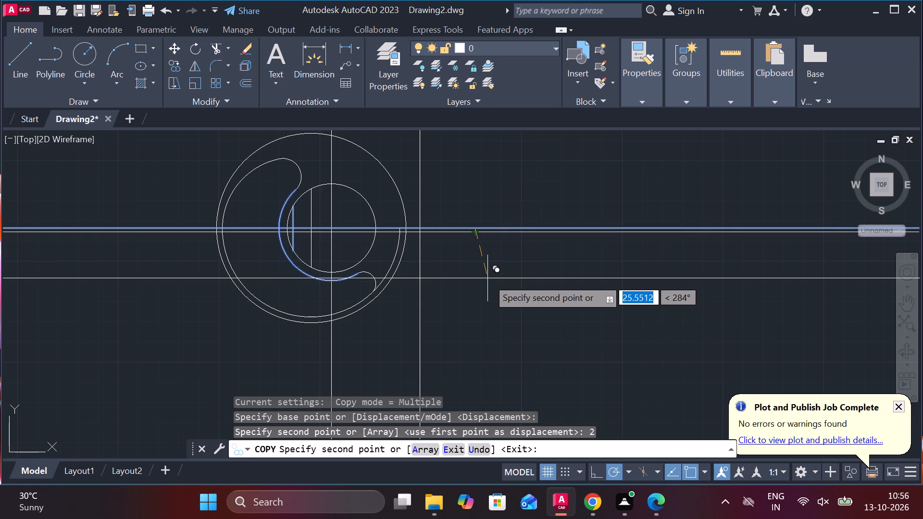
{"action": "key", "text": "Escape"}
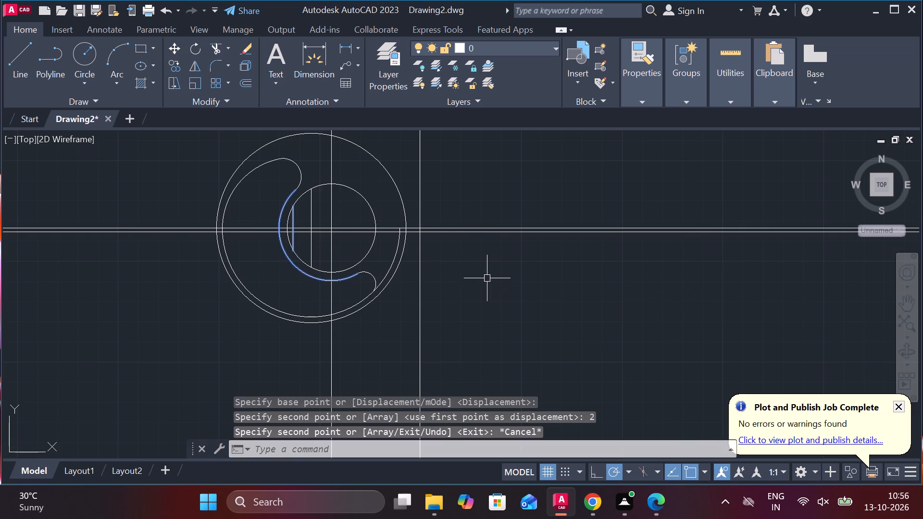
Trim the lower horizontal line copy to the short piece between the outermost circle and the copied vertical line on the right.
{"action": "left_click", "coordinate": [218, 49]}
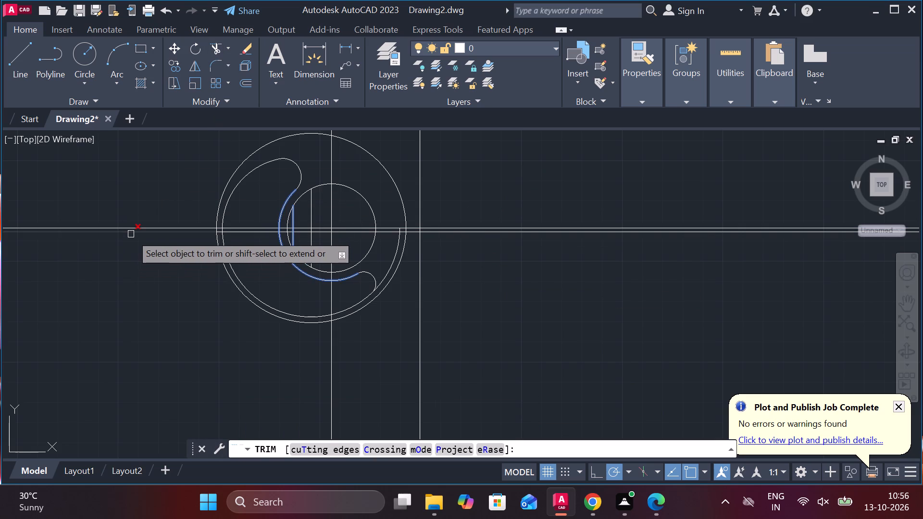
{"action": "left_click", "coordinate": [131, 234]}
{"action": "scroll", "coordinate": [249, 244], "scroll_direction": "up", "scroll_amount": 2}
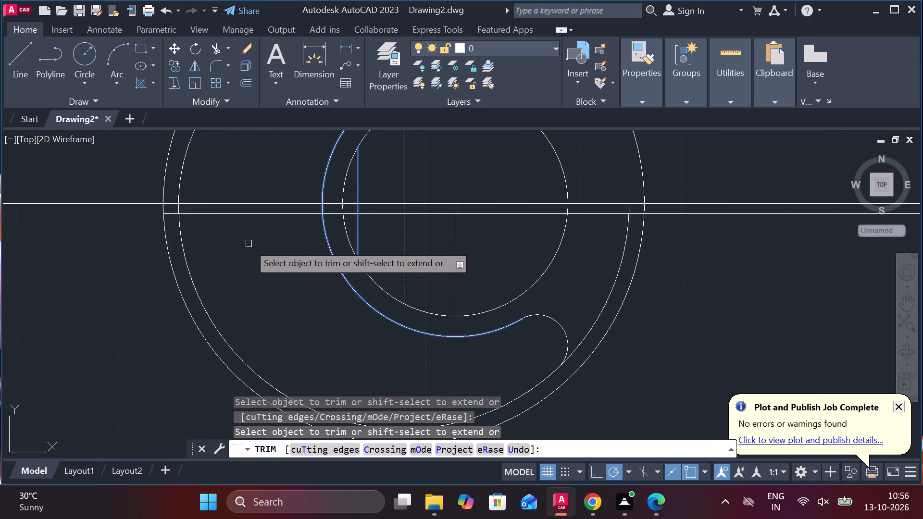
{"action": "left_click", "coordinate": [171, 213]}
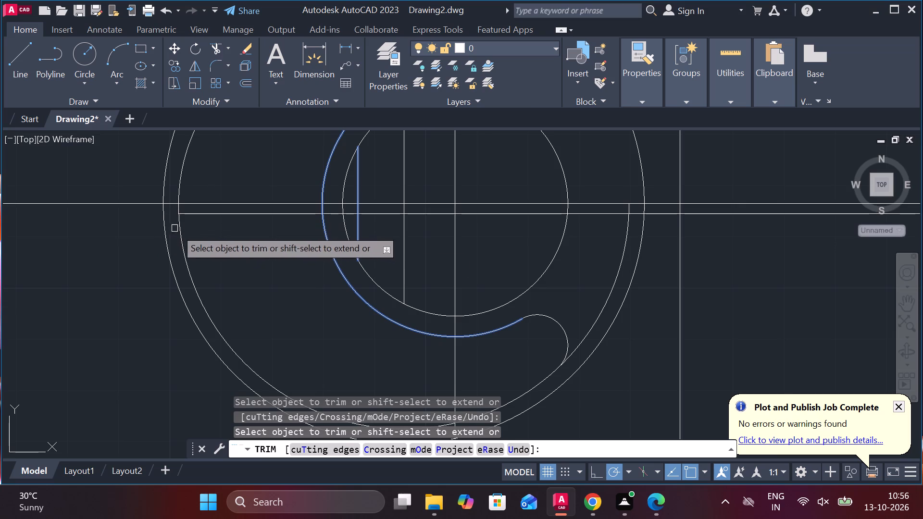
{"action": "left_click", "coordinate": [235, 217]}
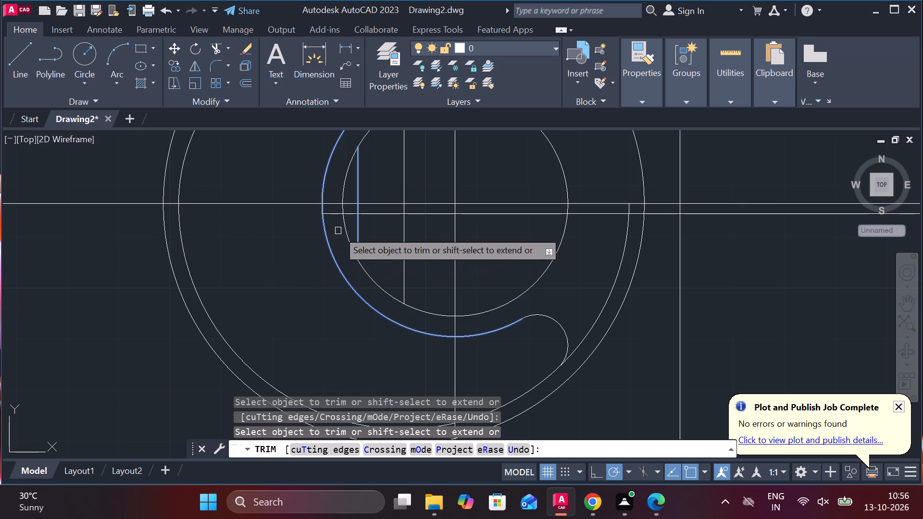
{"action": "left_click", "coordinate": [334, 217]}
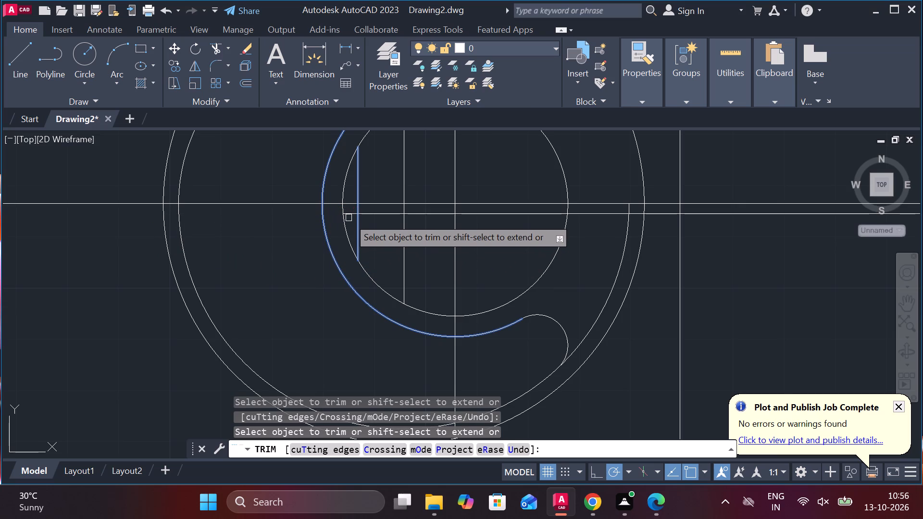
{"action": "left_click", "coordinate": [350, 215]}
{"action": "left_click", "coordinate": [379, 215]}
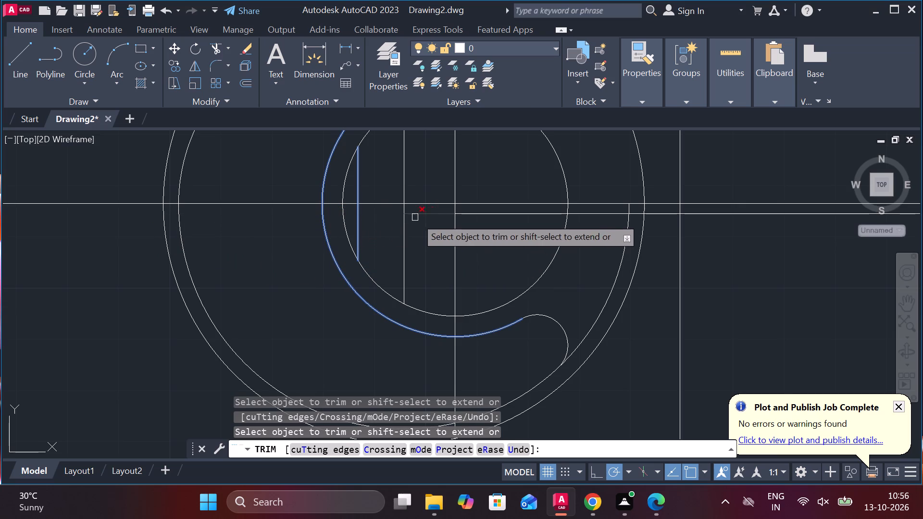
{"action": "left_click", "coordinate": [428, 216]}
{"action": "left_click", "coordinate": [485, 214]}
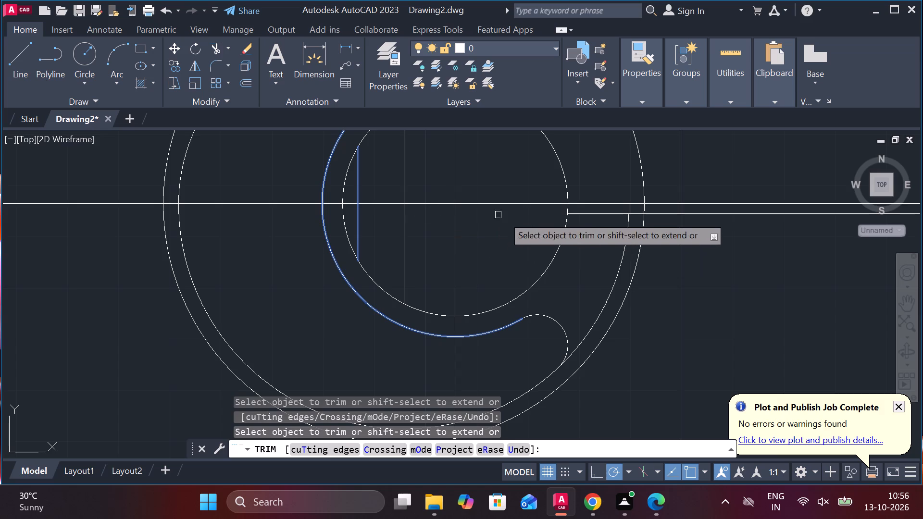
{"action": "left_click", "coordinate": [599, 216]}
{"action": "left_click", "coordinate": [635, 219]}
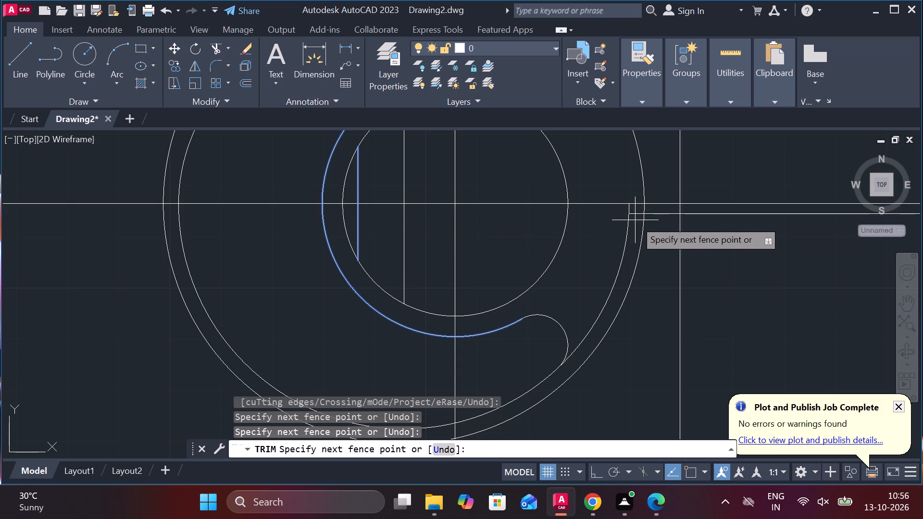
{"action": "left_click", "coordinate": [637, 212]}
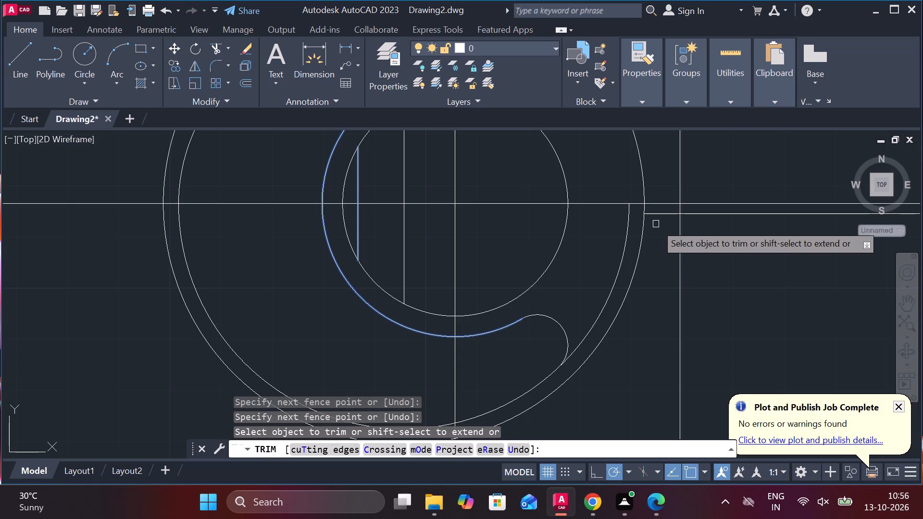
{"action": "scroll", "coordinate": [709, 235], "scroll_direction": "down", "scroll_amount": 1}
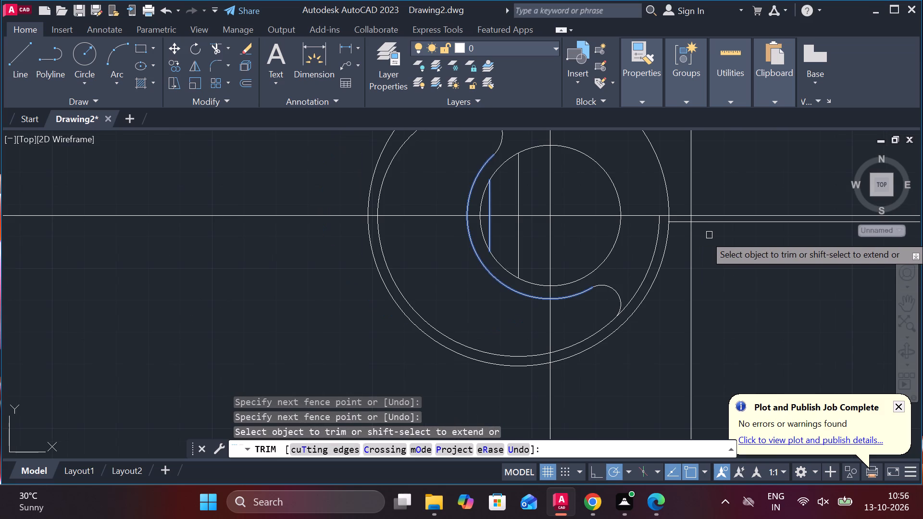
{"action": "left_click", "coordinate": [759, 225]}
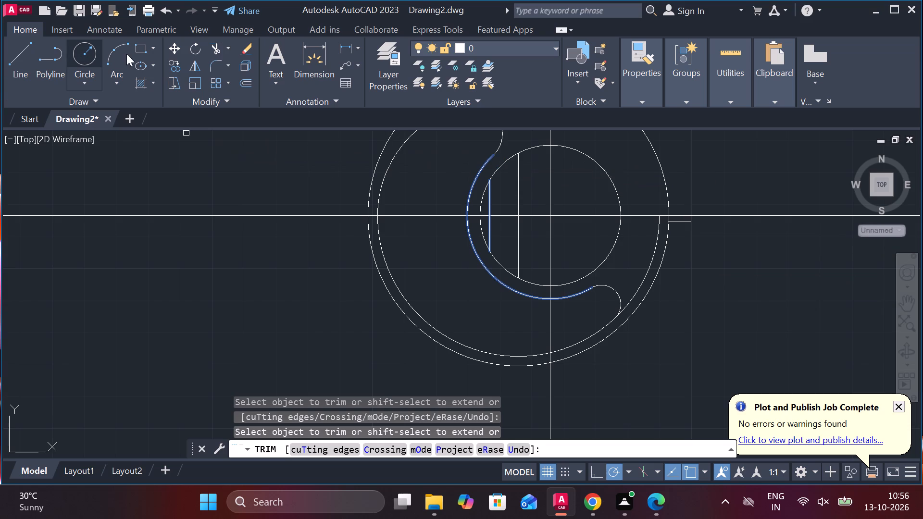
Draw a radius 22 circle centred where the short horizontal piece meets the copied vertical line.
{"action": "left_click", "coordinate": [77, 59]}
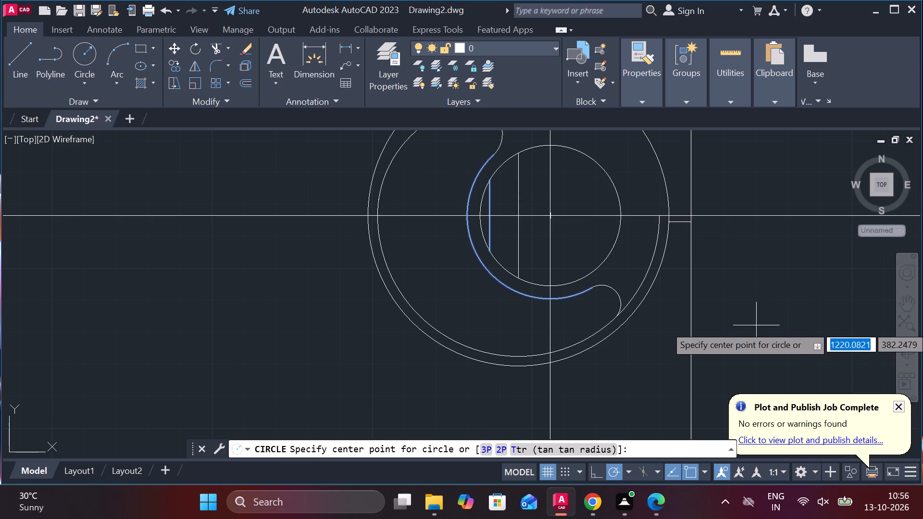
{"action": "key", "text": "Escape"}
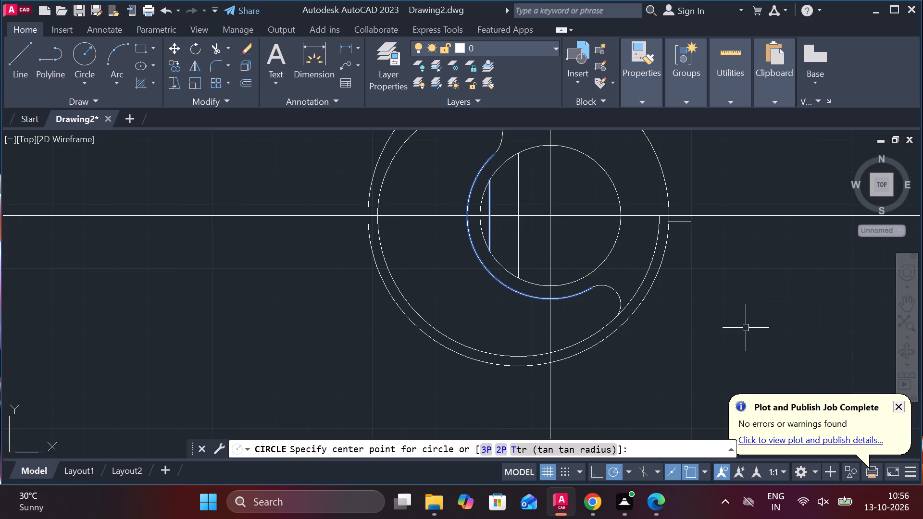
{"action": "left_click", "coordinate": [89, 62]}
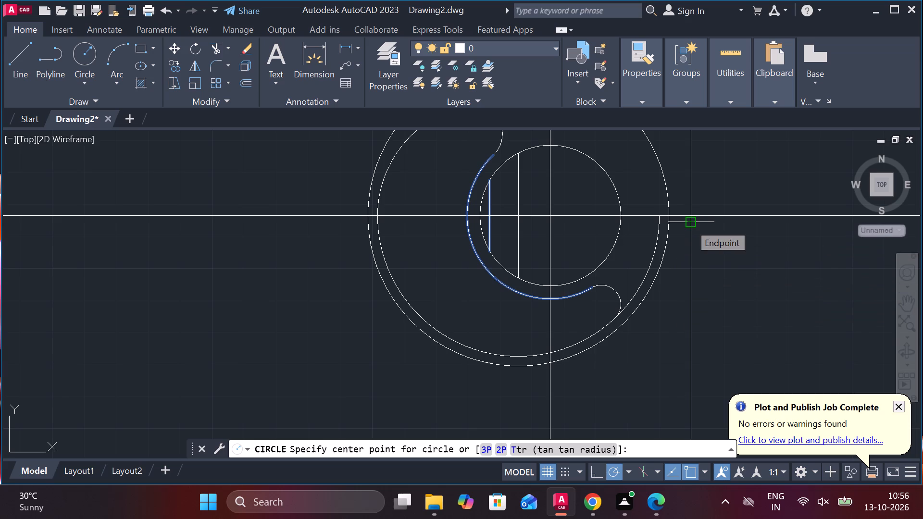
{"action": "left_click", "coordinate": [689, 223]}
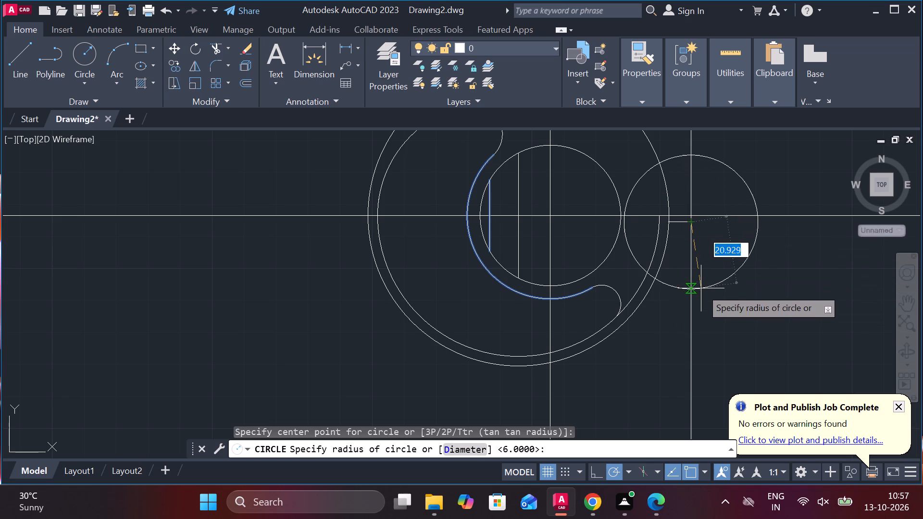
{"action": "type", "text": "22"}
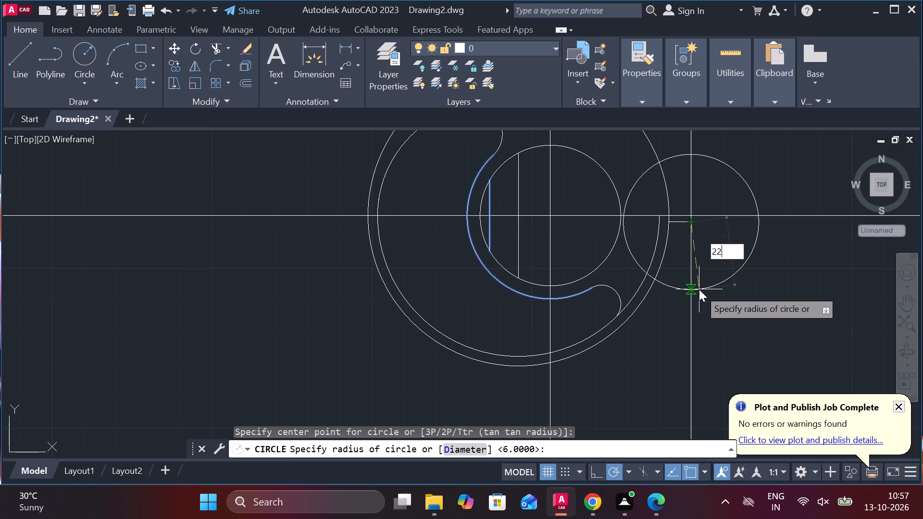
{"action": "key", "text": "Return"}
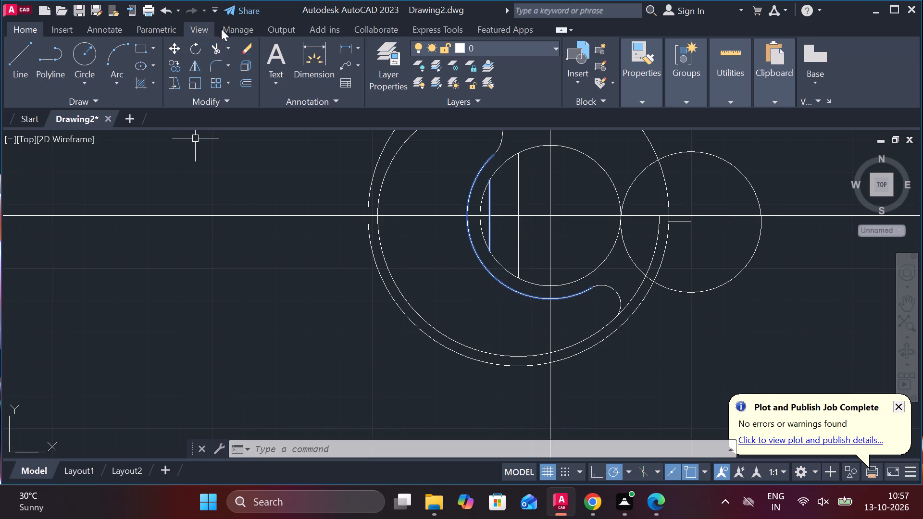
Trim the new radius 22 circle to its upper-left quarter and remove the upper-right quarter of the inner circle it meets.
{"action": "left_click", "coordinate": [216, 49]}
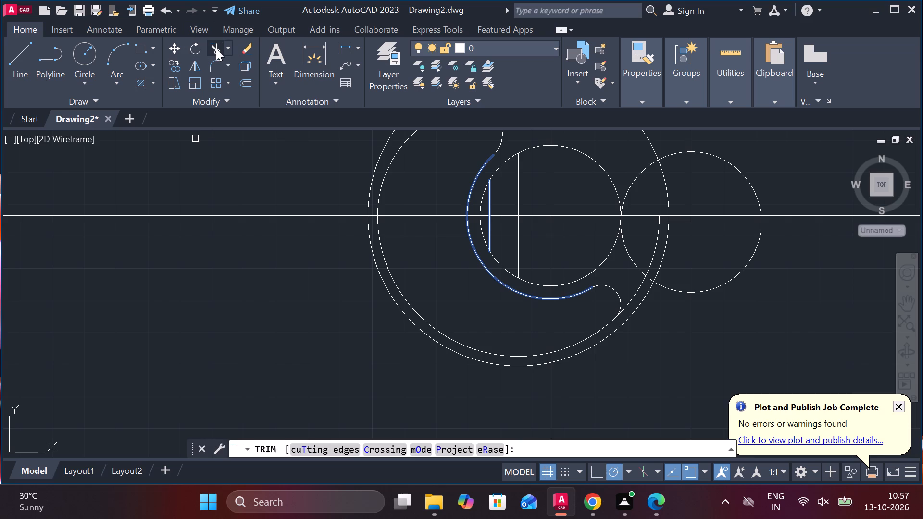
{"action": "left_click", "coordinate": [632, 259]}
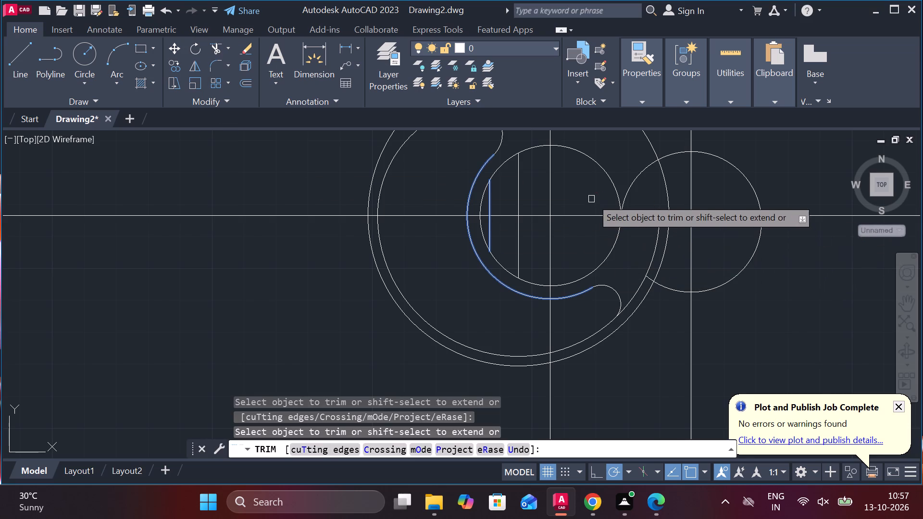
{"action": "left_click", "coordinate": [600, 162]}
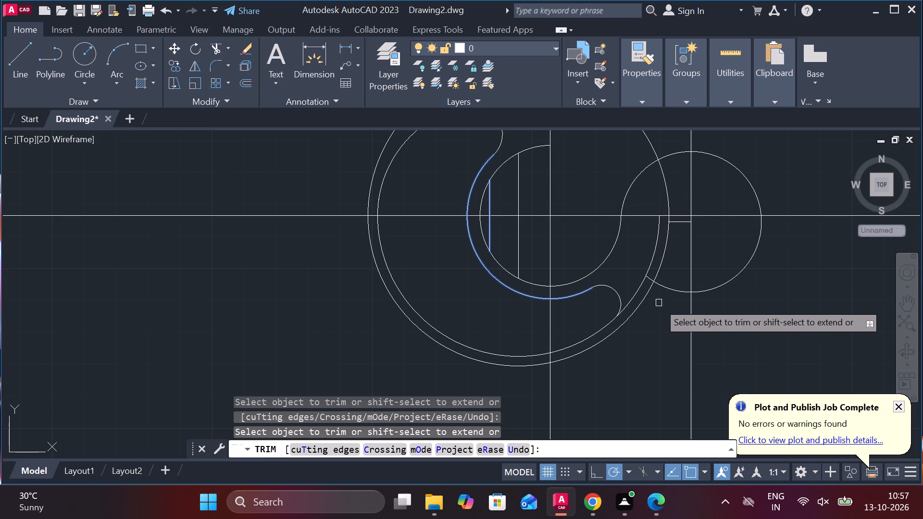
{"action": "scroll", "coordinate": [659, 306], "scroll_direction": "up", "scroll_amount": 2}
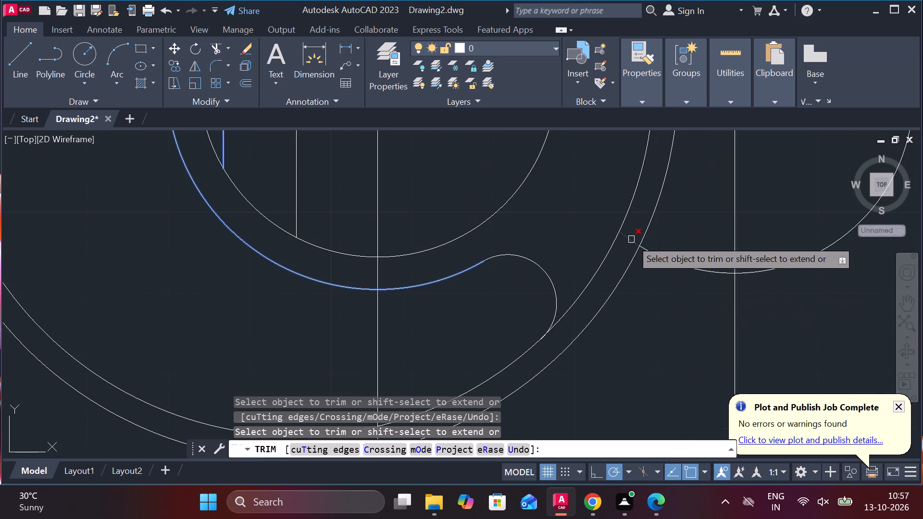
{"action": "left_click", "coordinate": [631, 239]}
{"action": "left_click", "coordinate": [687, 264]}
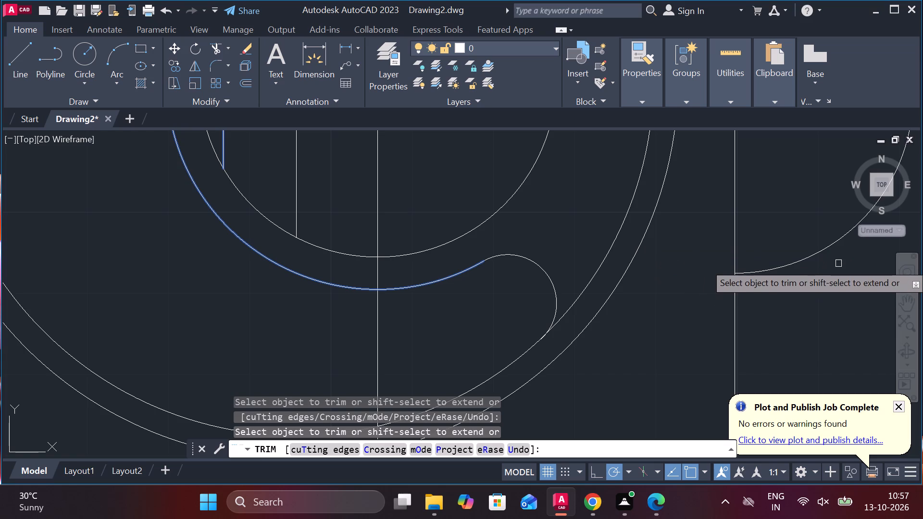
{"action": "scroll", "coordinate": [813, 258], "scroll_direction": "down", "scroll_amount": 3}
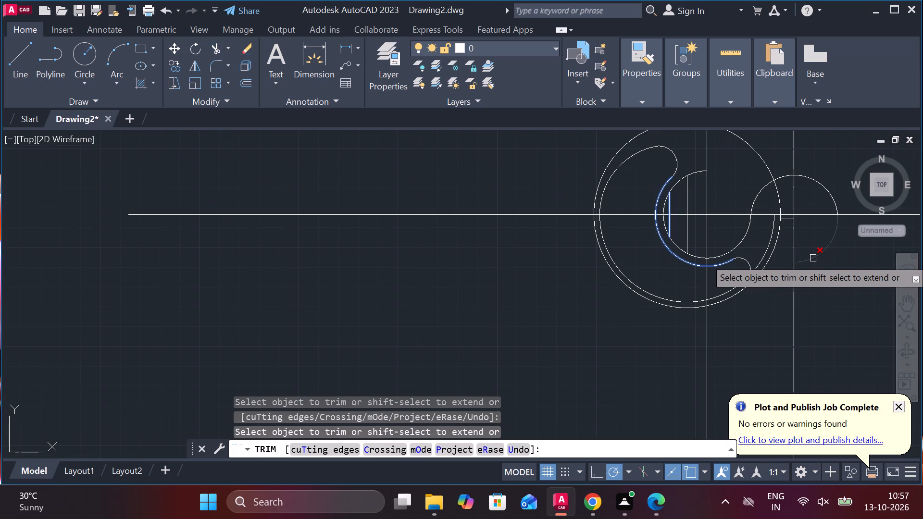
{"action": "left_click", "coordinate": [813, 258]}
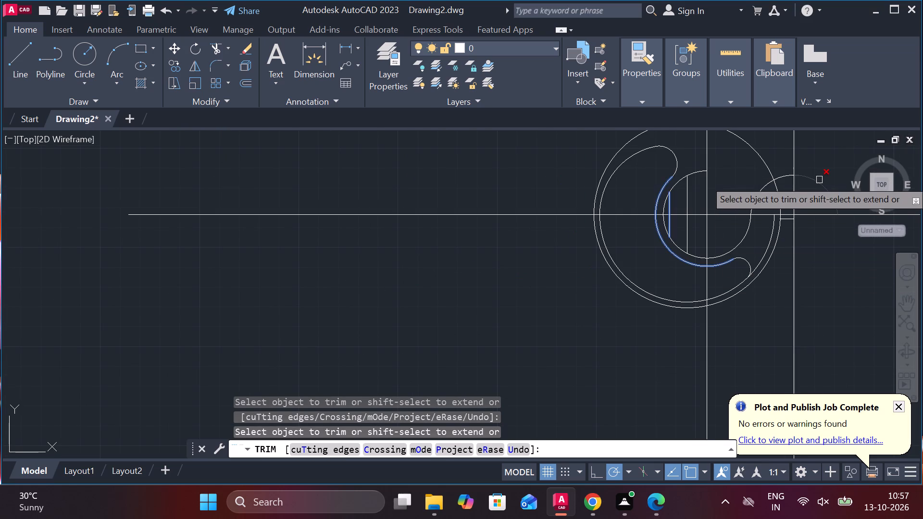
{"action": "left_click", "coordinate": [819, 180]}
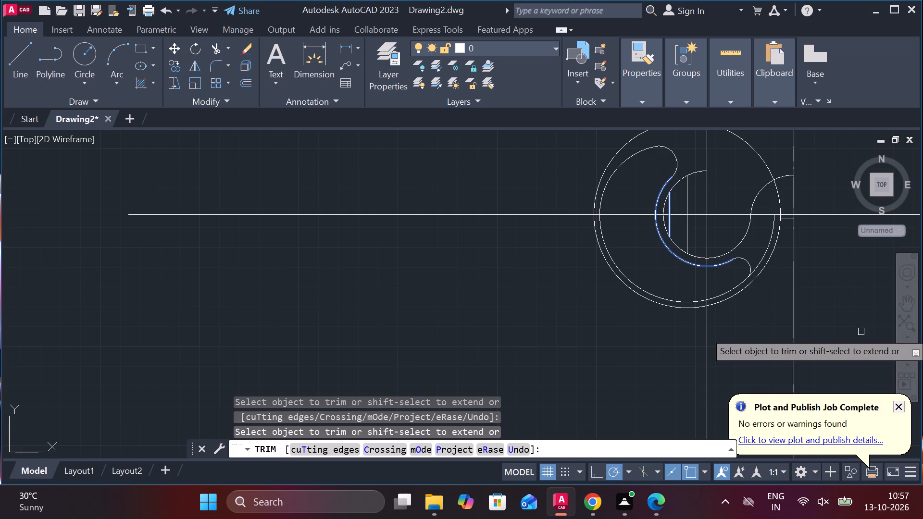
{"action": "scroll", "coordinate": [304, 277], "scroll_direction": "down", "scroll_amount": 2}
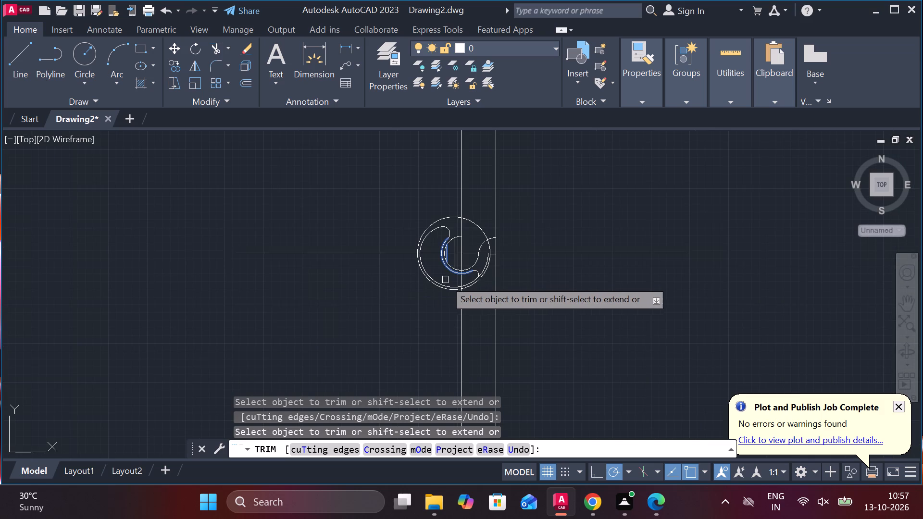
{"action": "scroll", "coordinate": [465, 265], "scroll_direction": "up", "scroll_amount": 3}
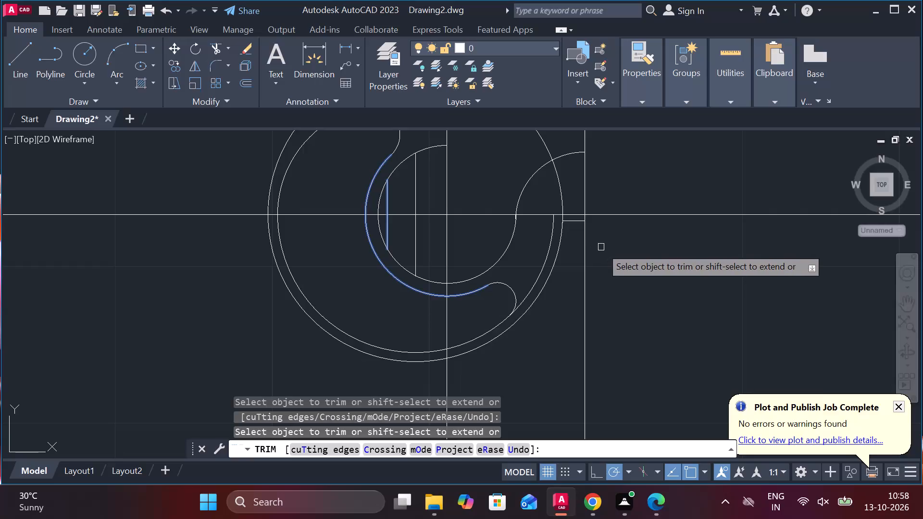
{"action": "key", "text": "Escape"}
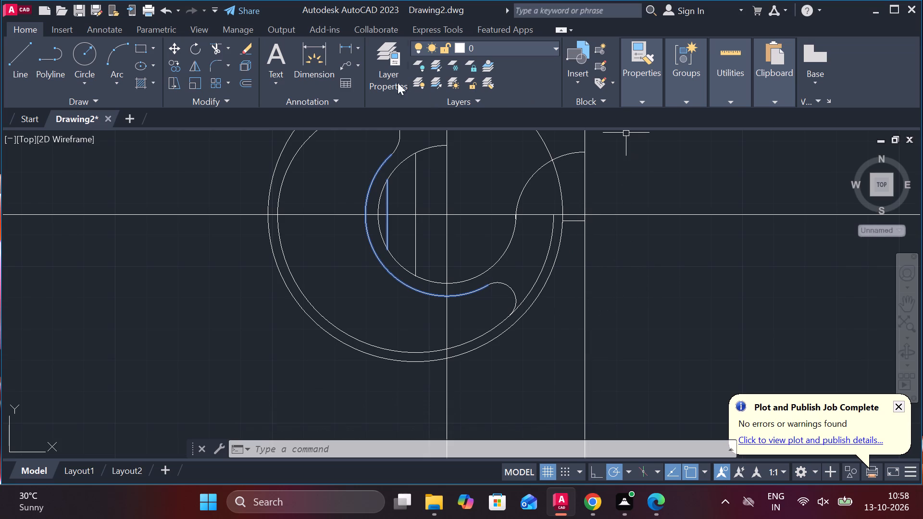
Trim the copied vertical line above the quarter arc's end and below the short horizontal piece.
{"action": "left_click", "coordinate": [212, 44]}
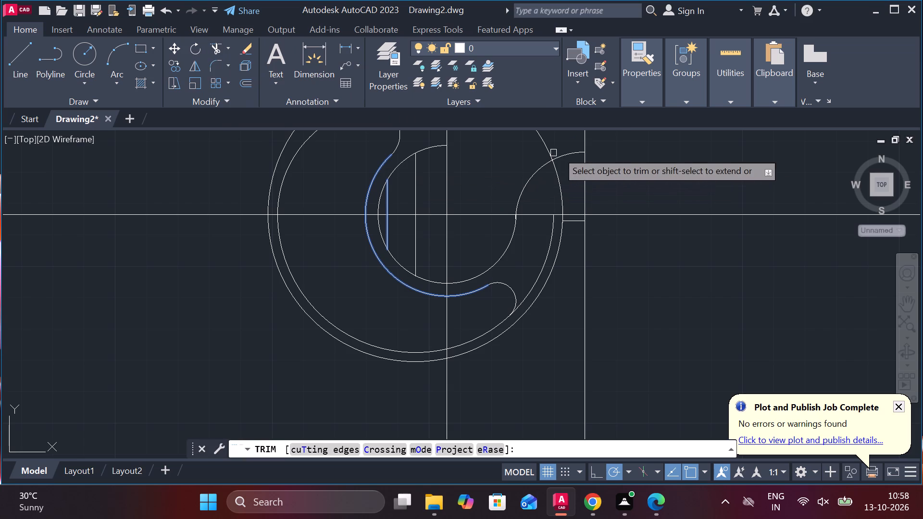
{"action": "left_click", "coordinate": [588, 138]}
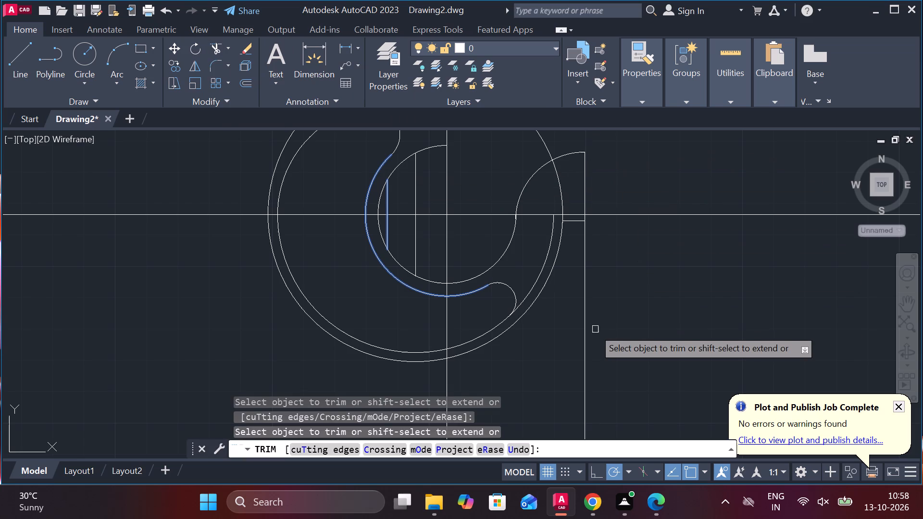
{"action": "left_click", "coordinate": [586, 323]}
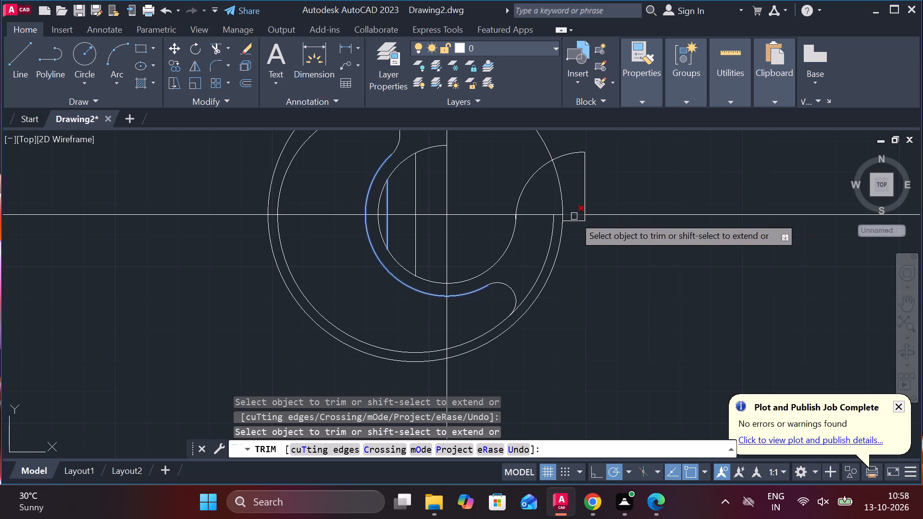
{"action": "key", "text": "Escape"}
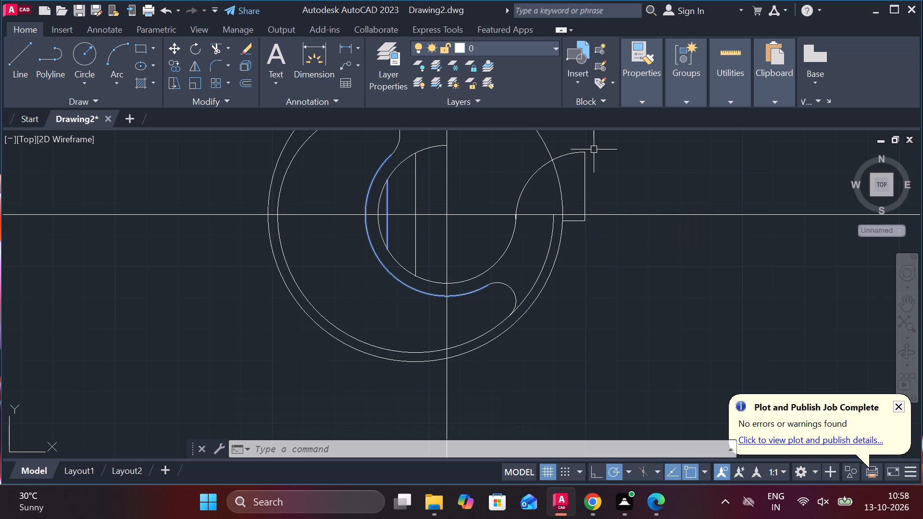
Draw a radius 2.5 circle centred at the upper end of the radius 22 quarter arc.
{"action": "left_click", "coordinate": [87, 56]}
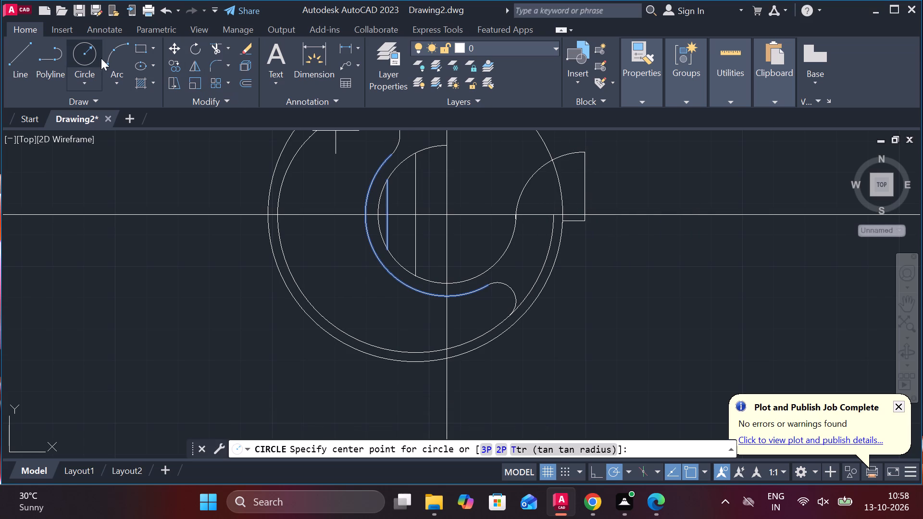
{"action": "left_click", "coordinate": [581, 152]}
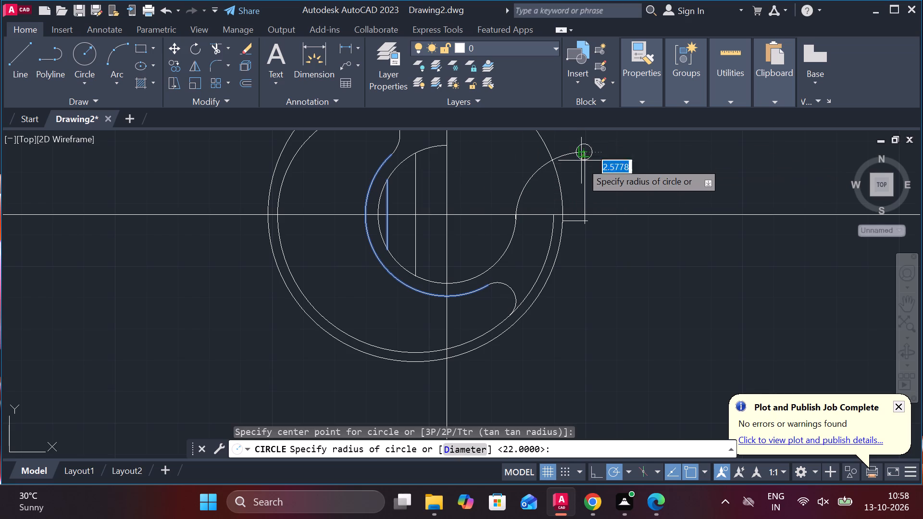
{"action": "key", "text": "2"}
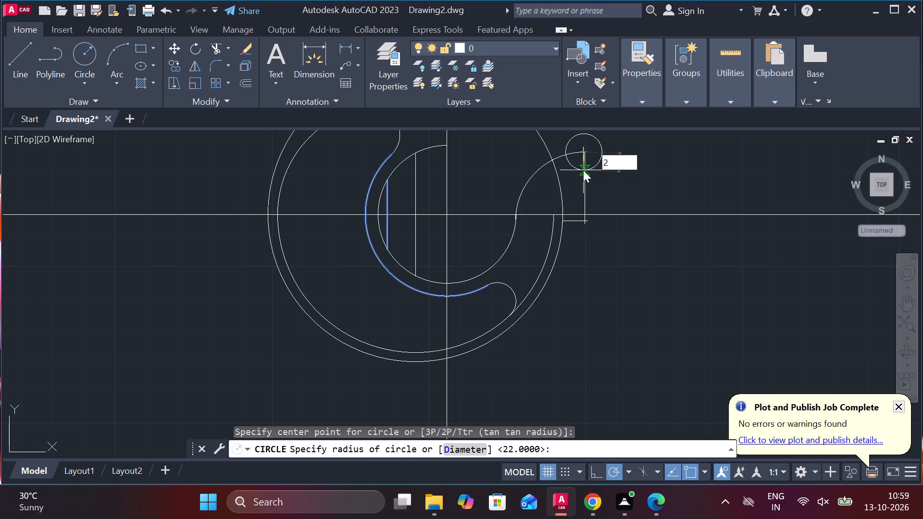
{"action": "key", "text": "period"}
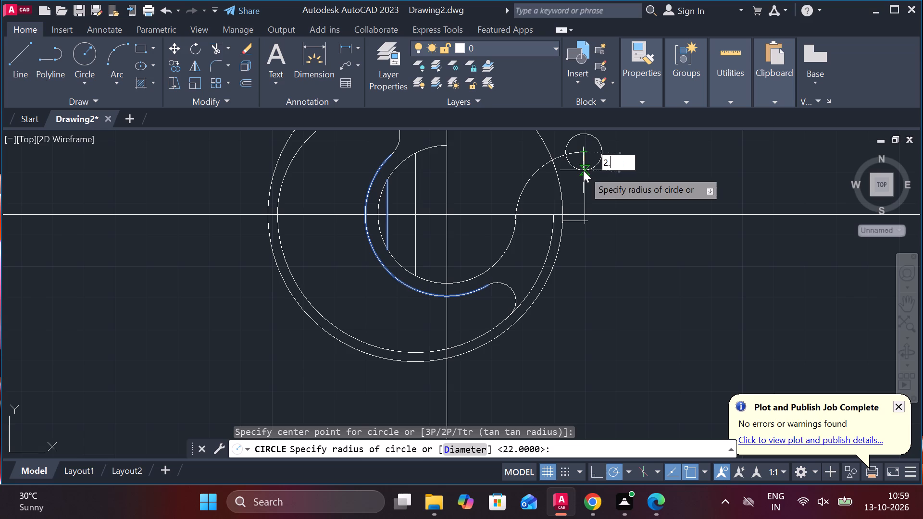
{"action": "key", "text": "5"}
{"action": "key", "text": "Return"}
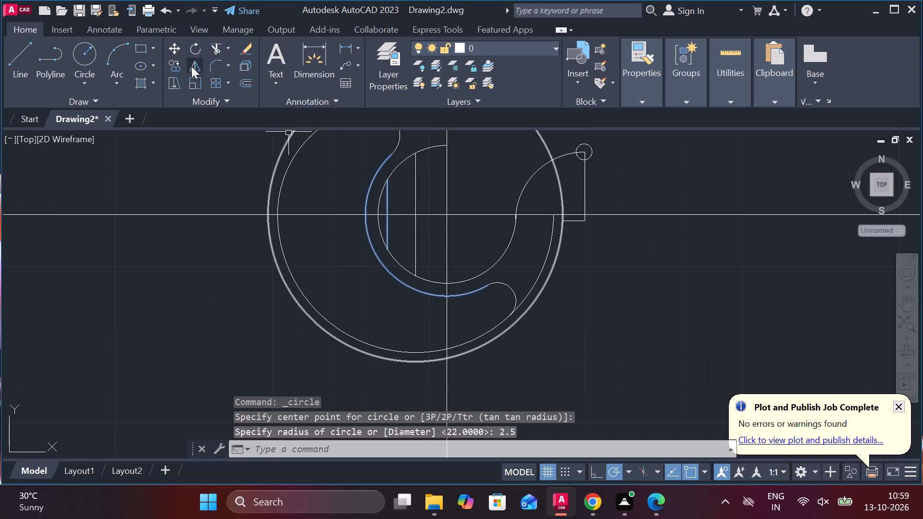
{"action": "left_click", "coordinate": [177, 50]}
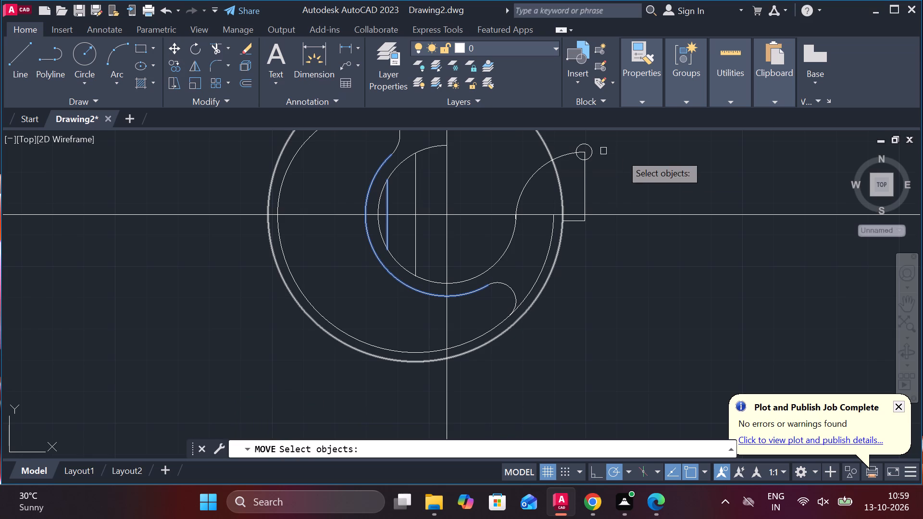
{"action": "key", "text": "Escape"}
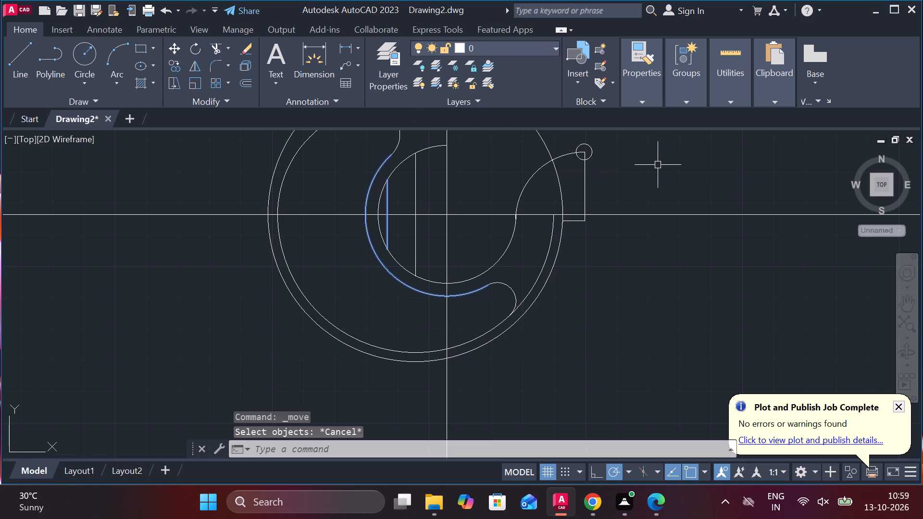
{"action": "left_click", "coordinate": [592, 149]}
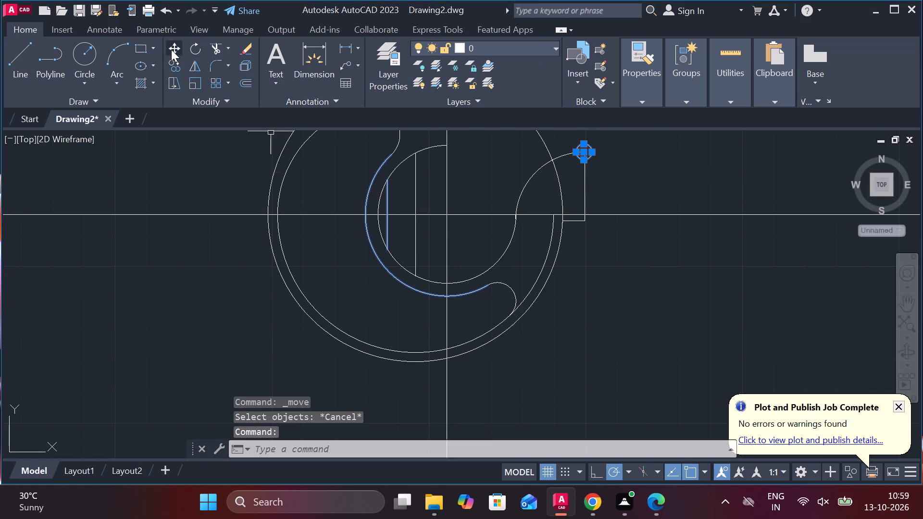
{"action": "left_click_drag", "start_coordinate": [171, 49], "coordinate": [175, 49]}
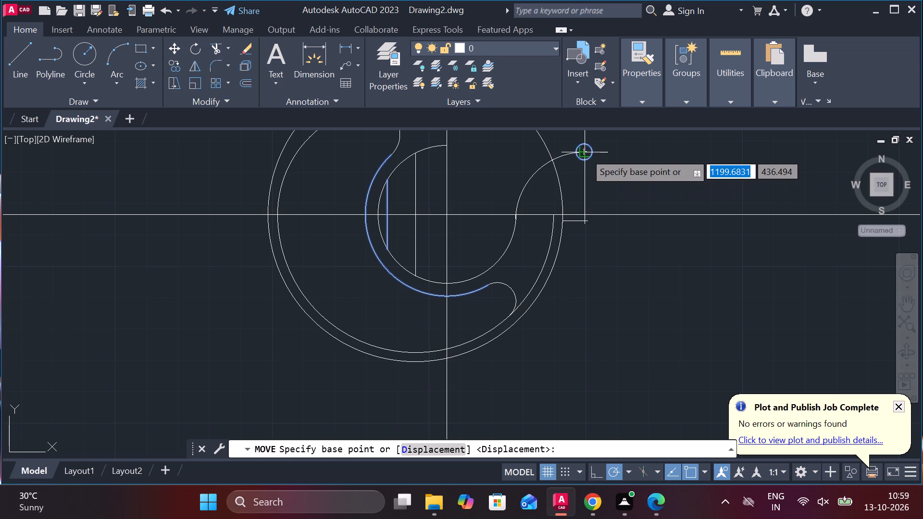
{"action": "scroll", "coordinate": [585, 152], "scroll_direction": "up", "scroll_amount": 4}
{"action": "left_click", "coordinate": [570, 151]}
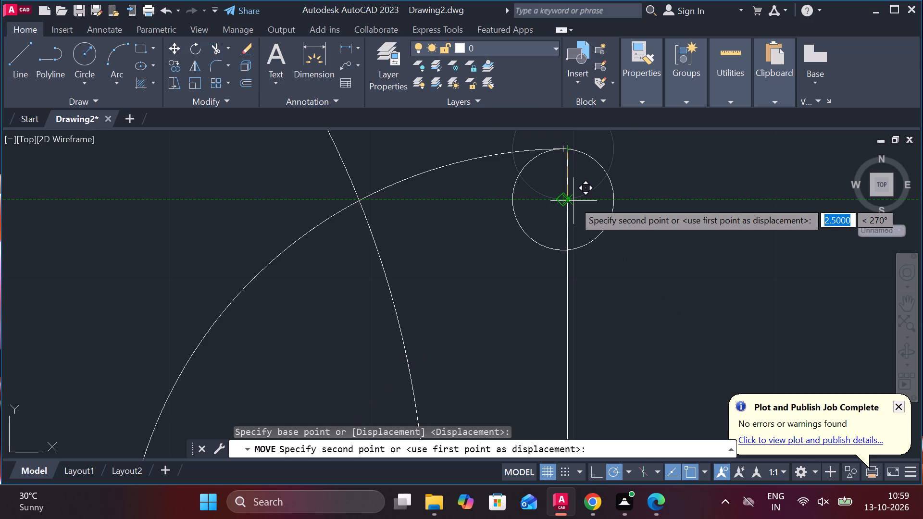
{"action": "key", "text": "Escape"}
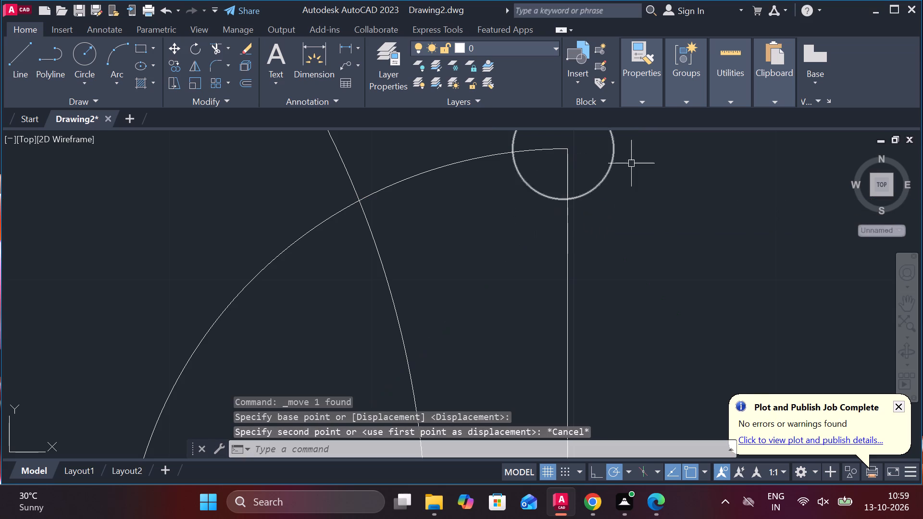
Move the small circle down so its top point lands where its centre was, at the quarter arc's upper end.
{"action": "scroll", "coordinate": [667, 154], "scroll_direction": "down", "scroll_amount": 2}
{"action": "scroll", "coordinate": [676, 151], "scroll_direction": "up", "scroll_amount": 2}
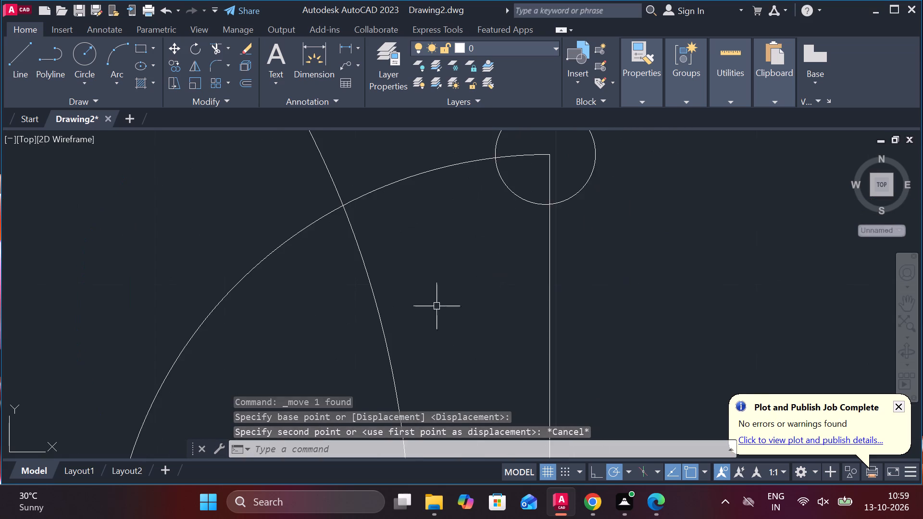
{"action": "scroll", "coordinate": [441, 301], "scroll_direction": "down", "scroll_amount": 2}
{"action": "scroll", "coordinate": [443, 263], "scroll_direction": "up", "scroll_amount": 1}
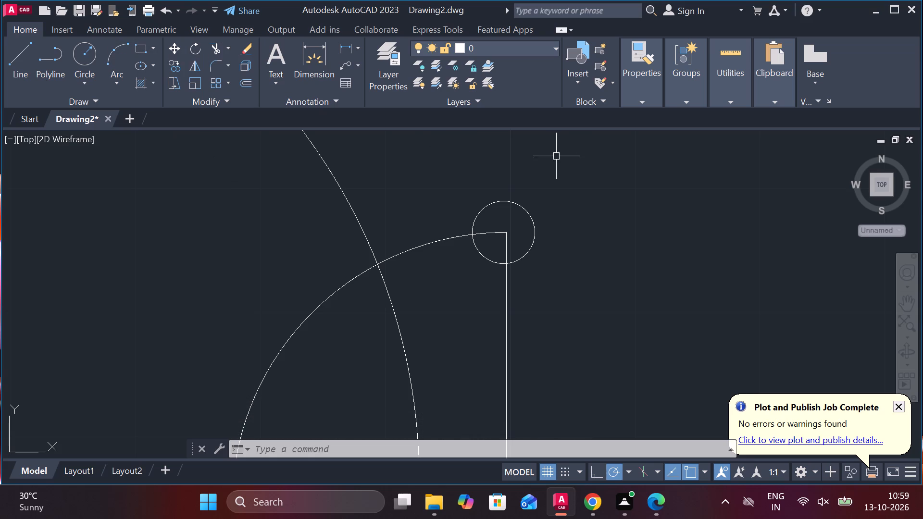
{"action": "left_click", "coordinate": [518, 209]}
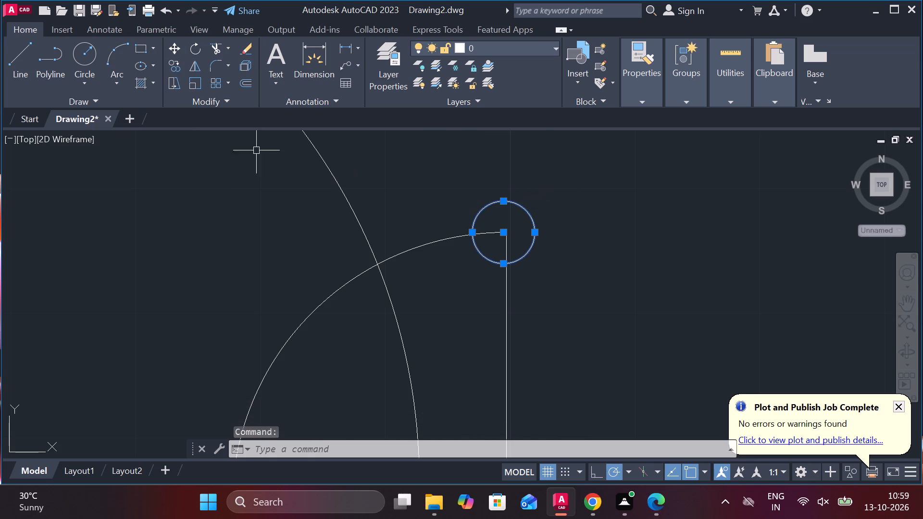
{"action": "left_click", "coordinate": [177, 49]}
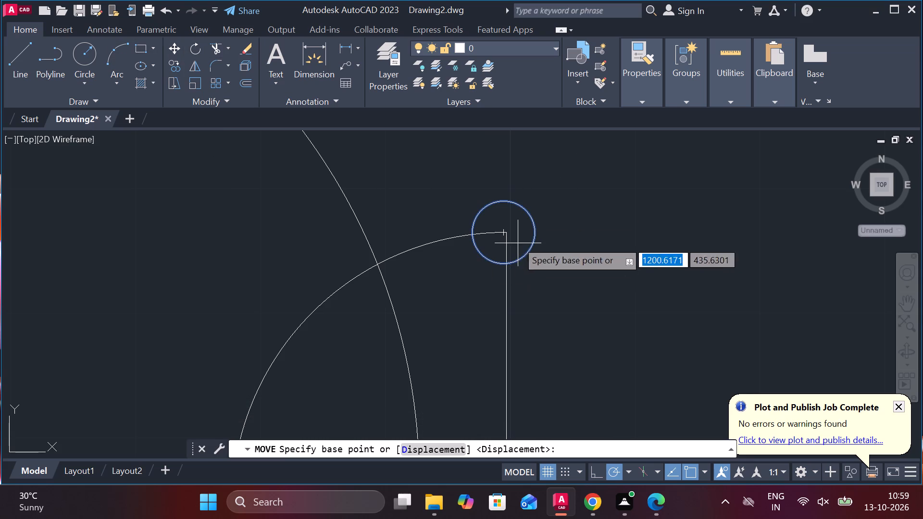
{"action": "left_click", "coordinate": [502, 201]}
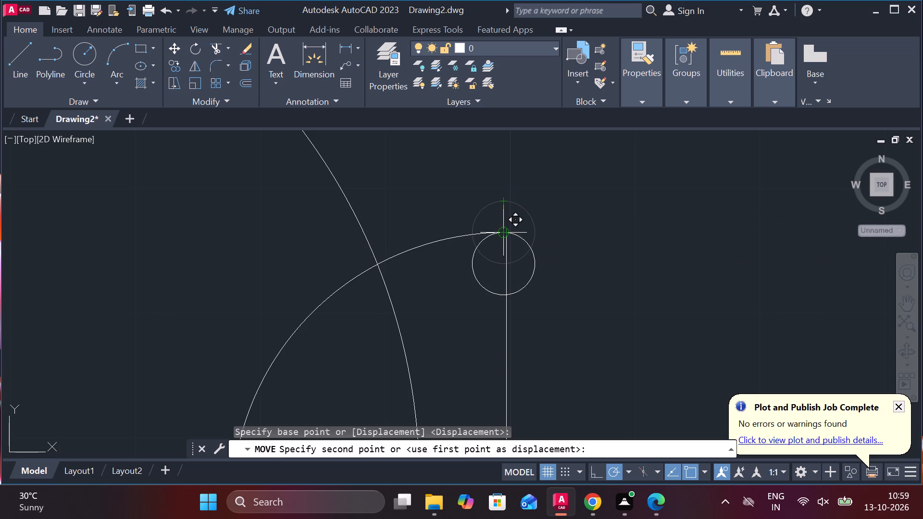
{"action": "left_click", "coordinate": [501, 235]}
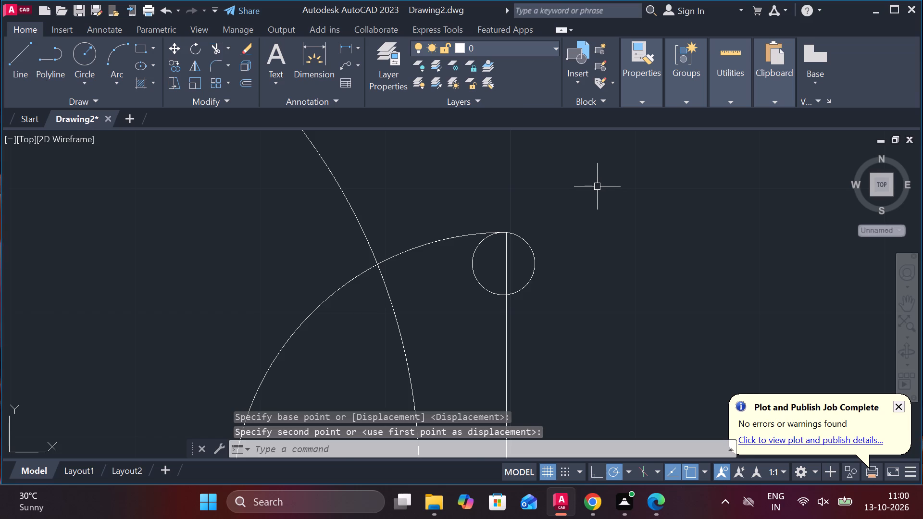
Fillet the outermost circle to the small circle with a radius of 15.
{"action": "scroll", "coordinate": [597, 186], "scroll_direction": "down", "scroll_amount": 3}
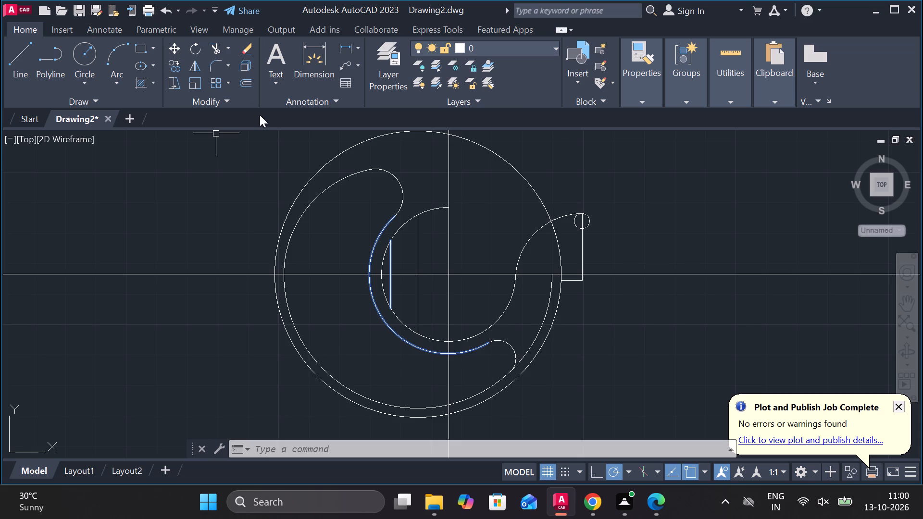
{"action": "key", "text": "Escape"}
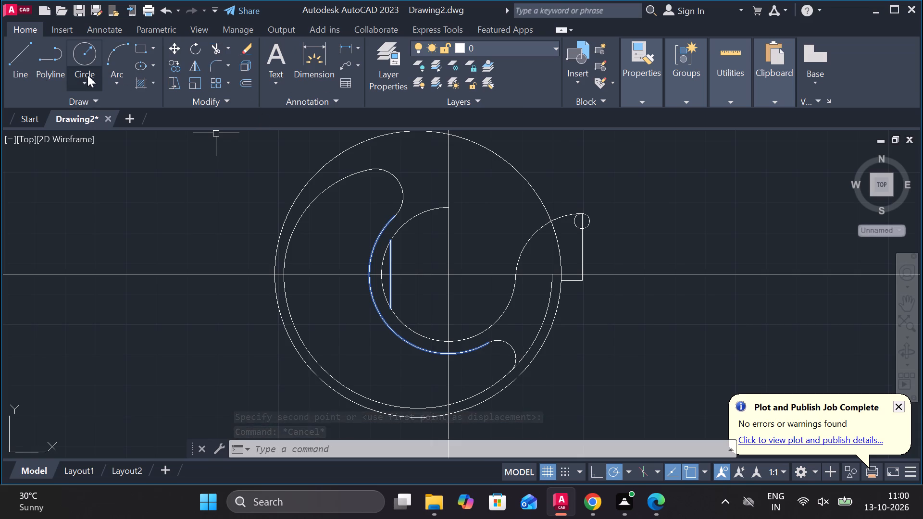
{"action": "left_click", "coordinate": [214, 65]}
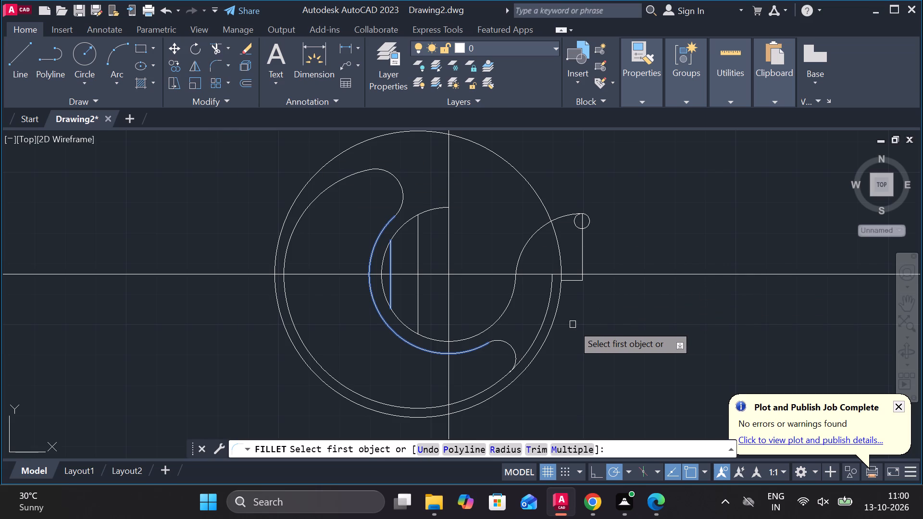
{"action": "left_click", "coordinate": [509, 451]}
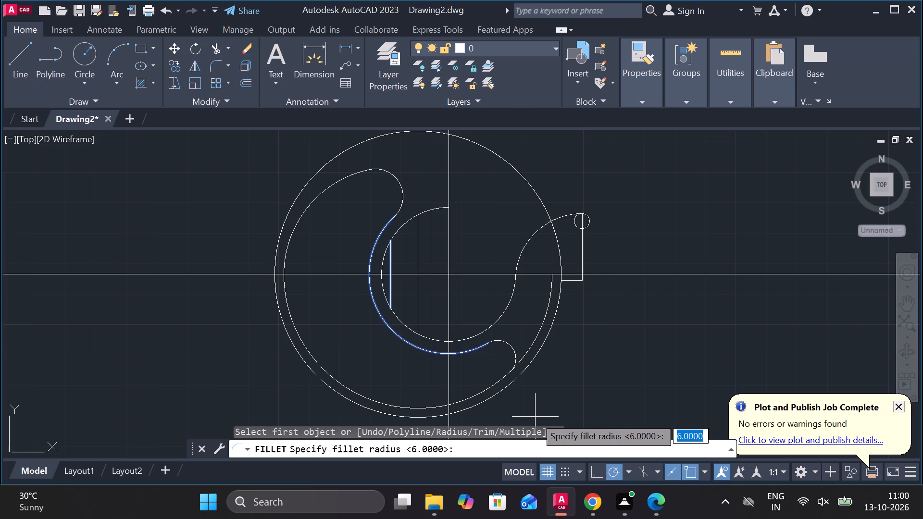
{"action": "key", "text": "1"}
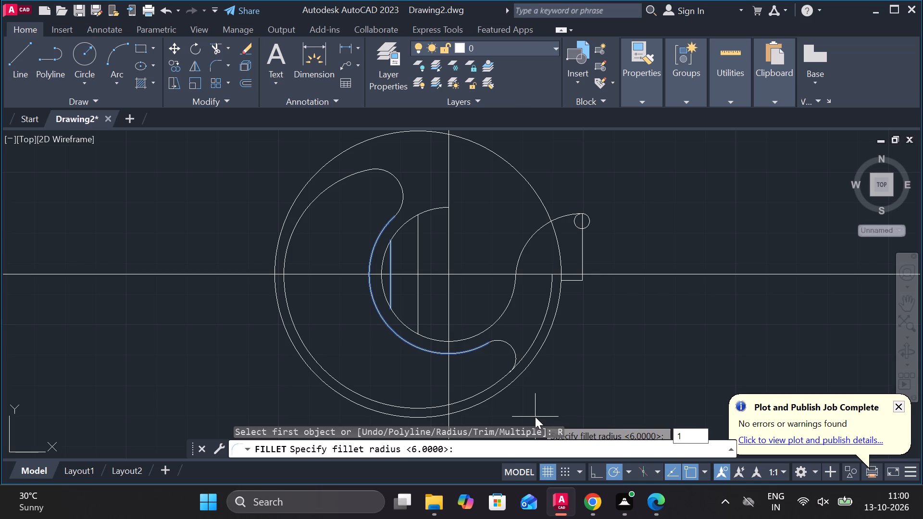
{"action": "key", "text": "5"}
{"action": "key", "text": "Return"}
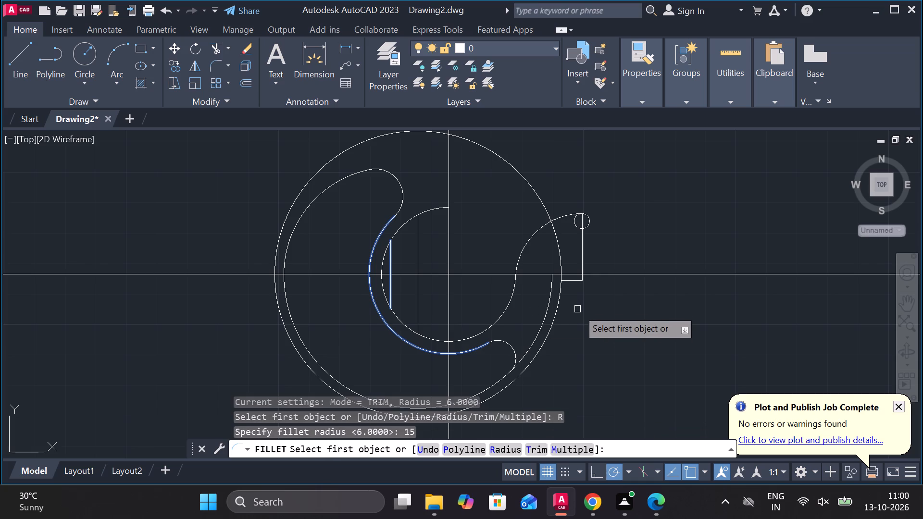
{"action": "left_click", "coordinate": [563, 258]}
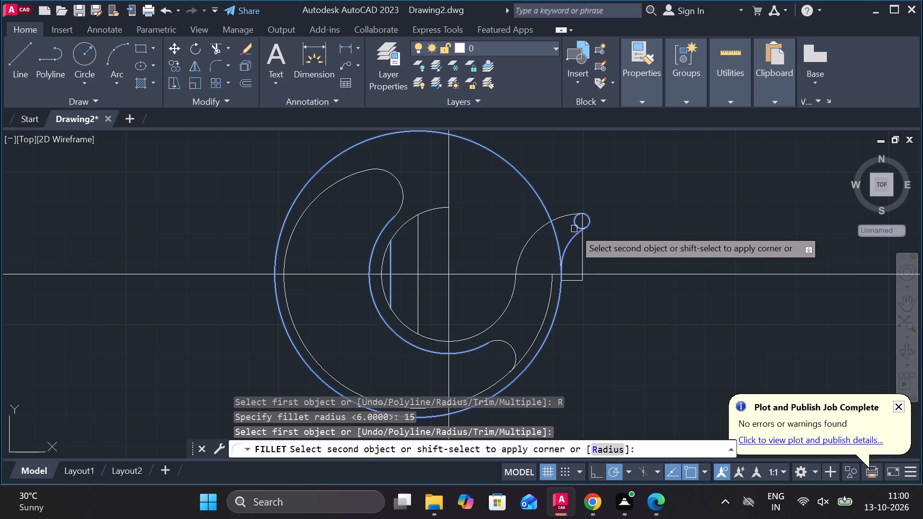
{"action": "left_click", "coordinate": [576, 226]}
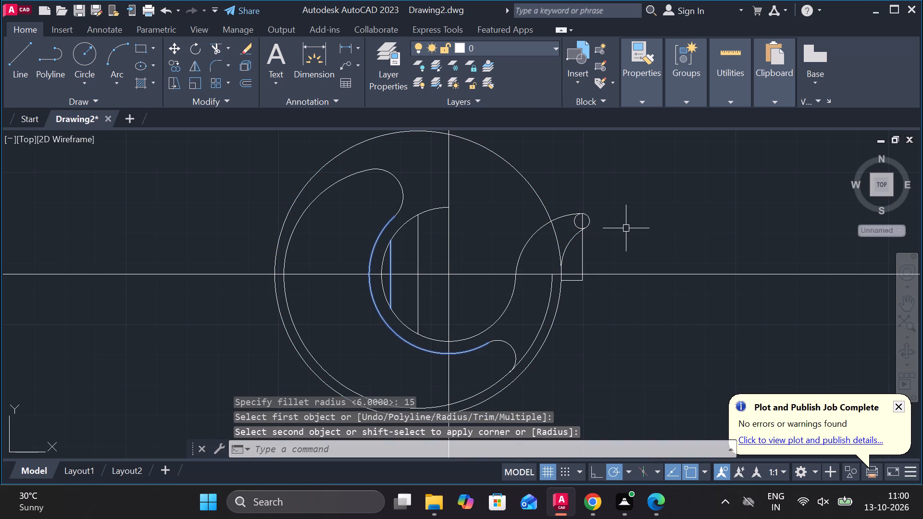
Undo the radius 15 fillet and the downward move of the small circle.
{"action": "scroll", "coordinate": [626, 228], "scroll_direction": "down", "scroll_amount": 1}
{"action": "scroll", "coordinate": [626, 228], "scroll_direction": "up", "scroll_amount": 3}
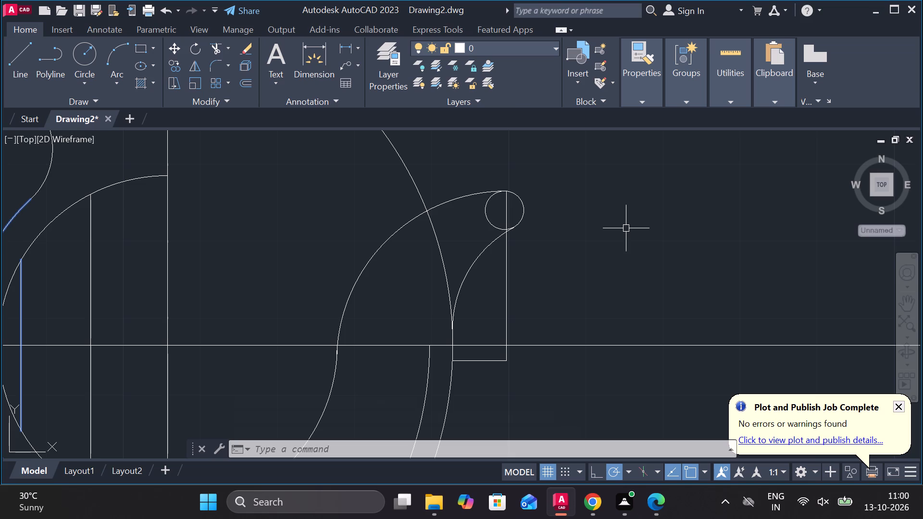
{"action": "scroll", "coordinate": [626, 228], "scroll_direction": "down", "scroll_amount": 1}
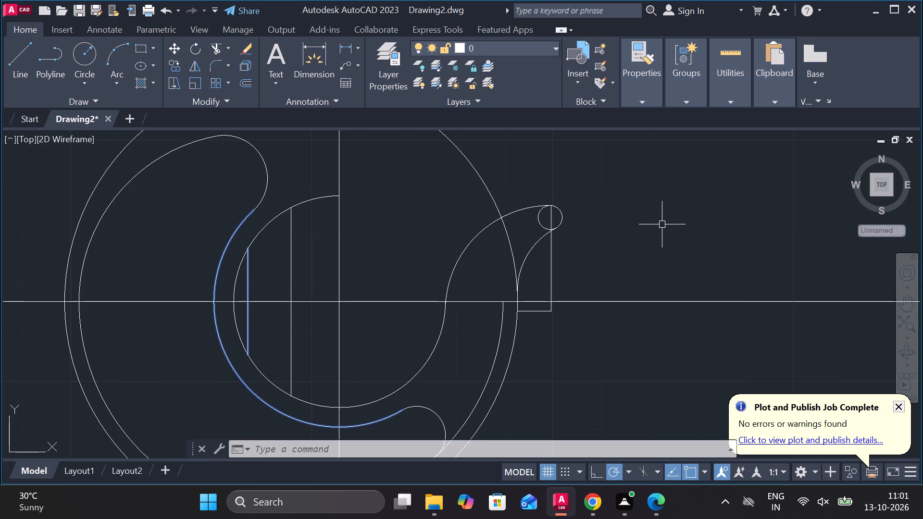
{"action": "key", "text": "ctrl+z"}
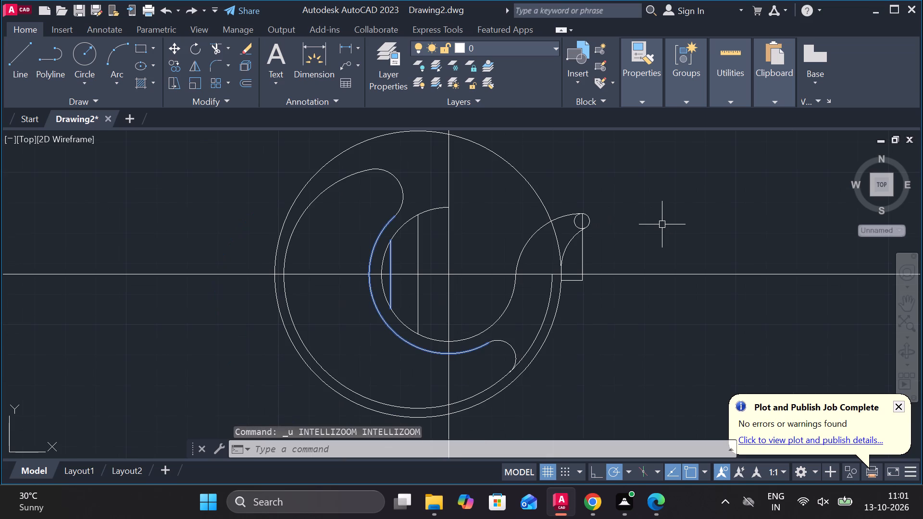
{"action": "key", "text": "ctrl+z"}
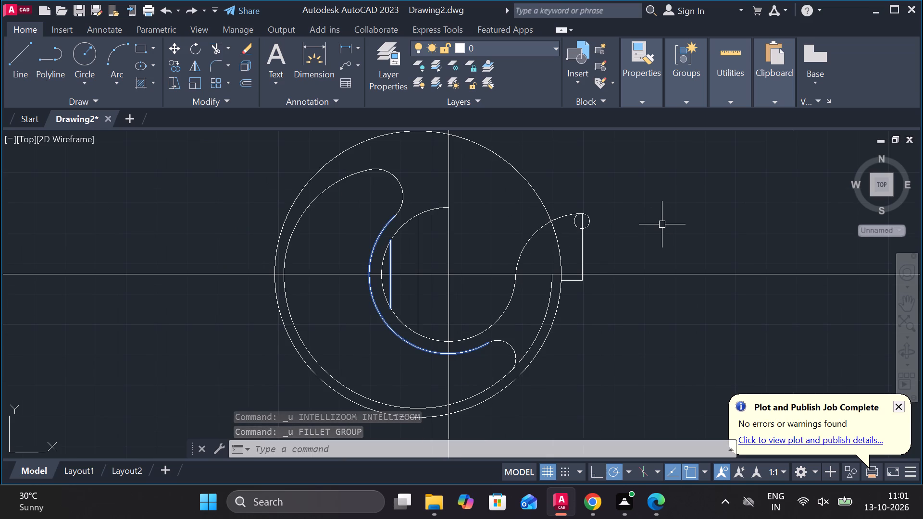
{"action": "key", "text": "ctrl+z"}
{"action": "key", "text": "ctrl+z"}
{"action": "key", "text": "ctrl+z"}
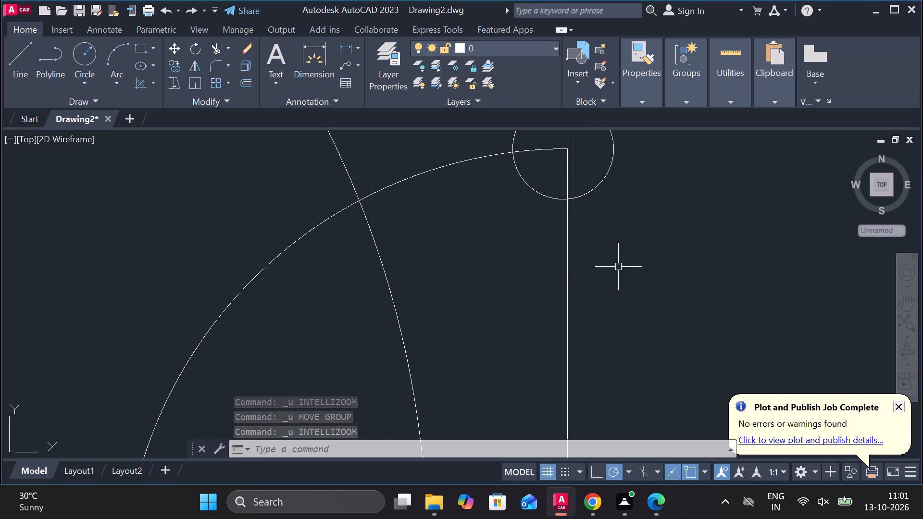
Move the small circle down so its top point sits at the quarter arc's upper end.
{"action": "left_click", "coordinate": [529, 189]}
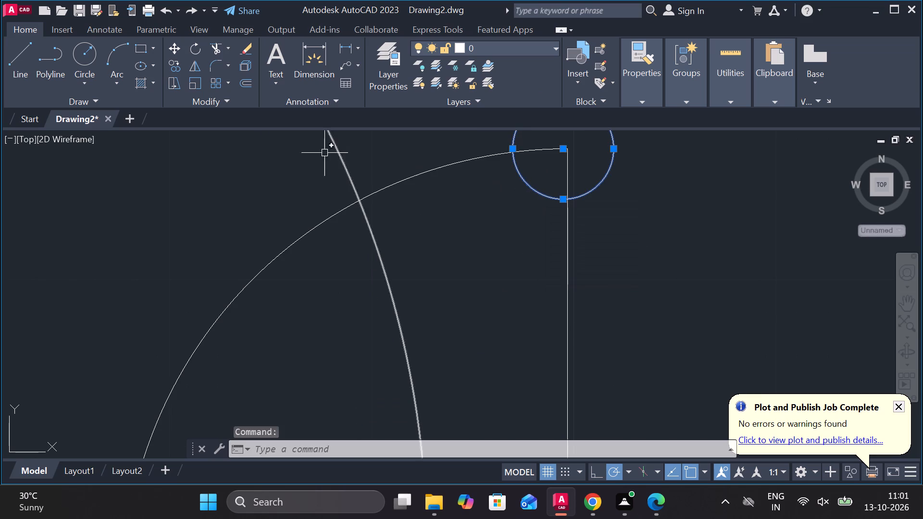
{"action": "left_click", "coordinate": [176, 52]}
{"action": "scroll", "coordinate": [719, 158], "scroll_direction": "down", "scroll_amount": 1}
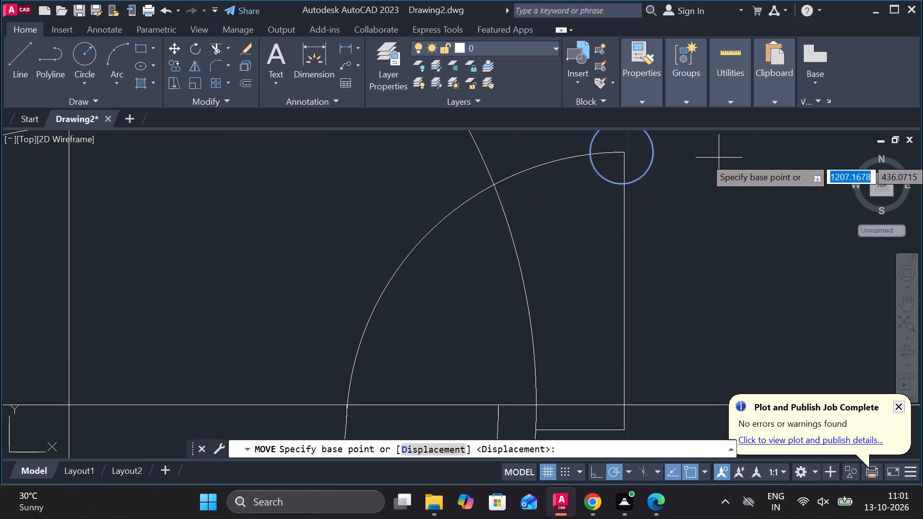
{"action": "scroll", "coordinate": [695, 142], "scroll_direction": "up", "scroll_amount": 3}
{"action": "scroll", "coordinate": [686, 152], "scroll_direction": "down", "scroll_amount": 1}
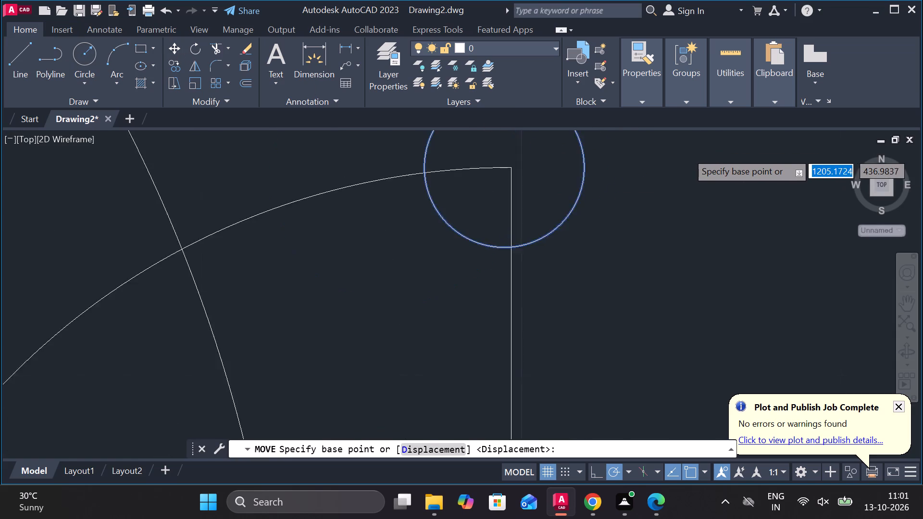
{"action": "scroll", "coordinate": [686, 152], "scroll_direction": "down", "scroll_amount": 3}
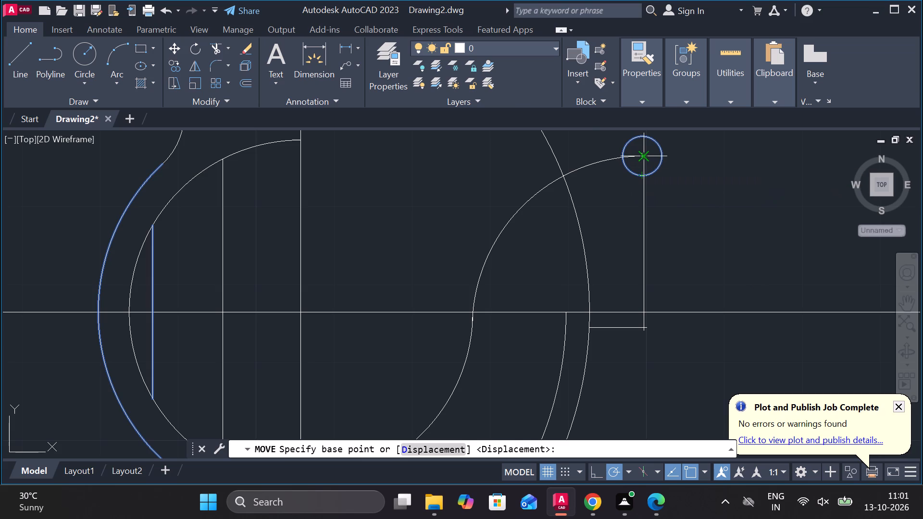
{"action": "left_click", "coordinate": [646, 159]}
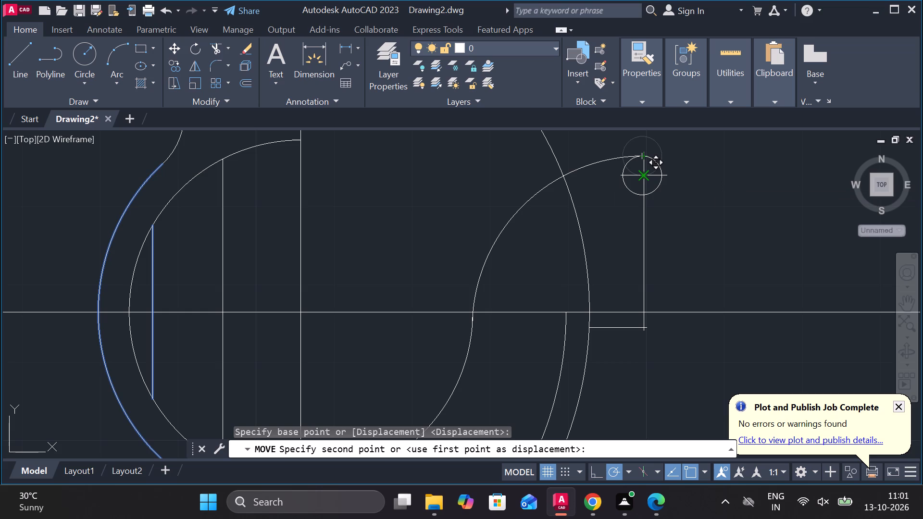
{"action": "left_click", "coordinate": [645, 176]}
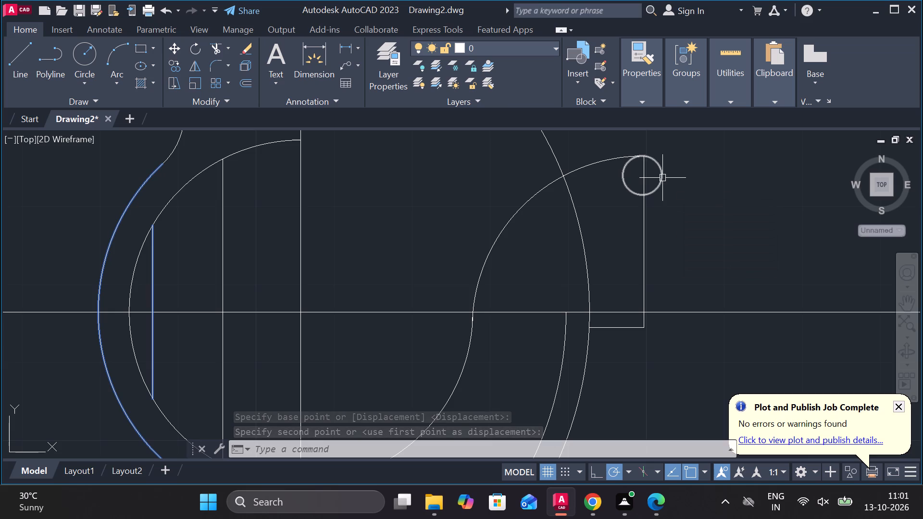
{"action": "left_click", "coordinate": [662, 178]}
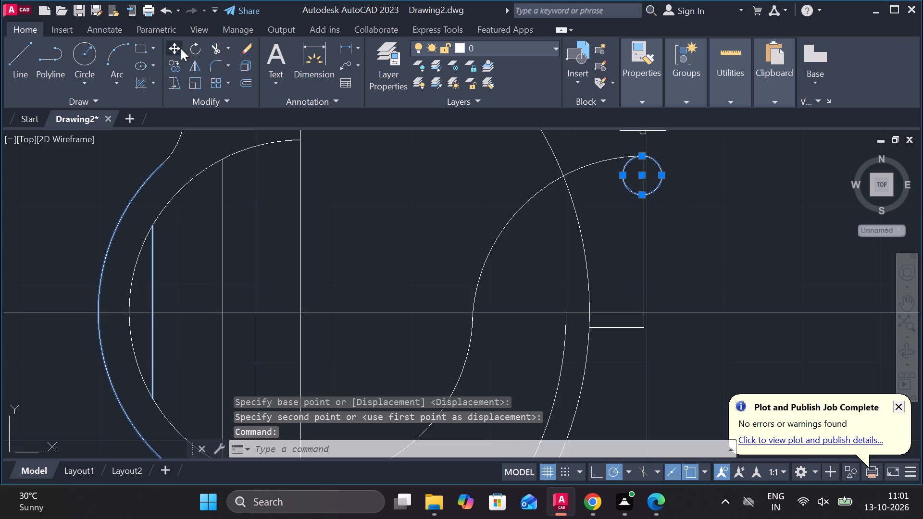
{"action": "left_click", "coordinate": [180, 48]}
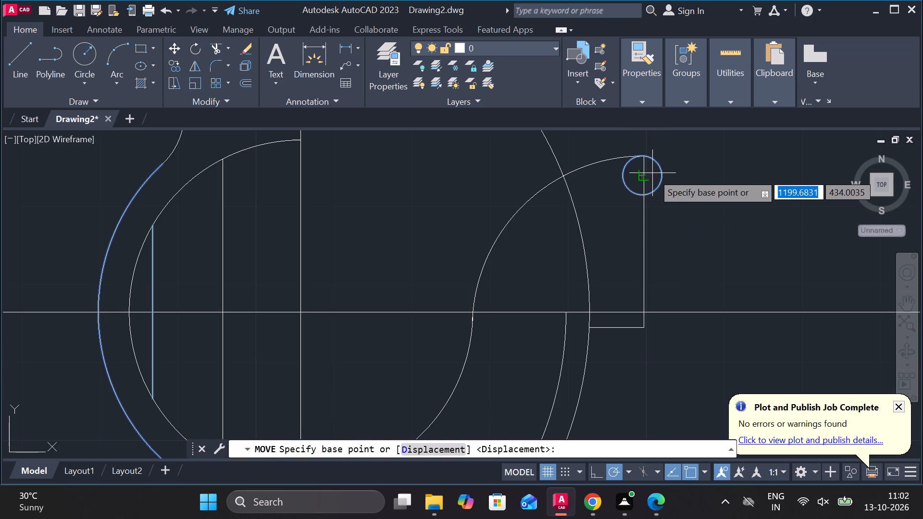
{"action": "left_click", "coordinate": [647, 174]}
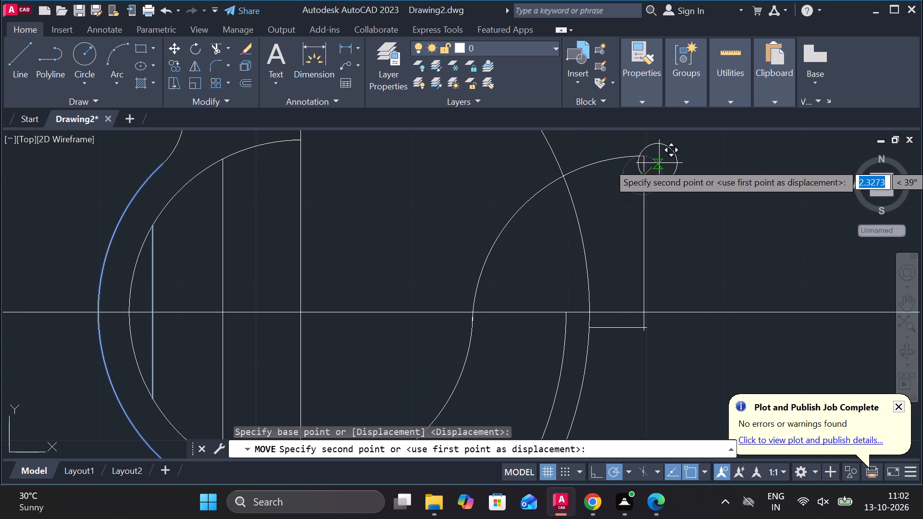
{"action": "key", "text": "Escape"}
Move the small circle left by its radius, so its right quadrant lands where its centre was, beside the vertical line.
{"action": "scroll", "coordinate": [692, 135], "scroll_direction": "up", "scroll_amount": 4}
{"action": "scroll", "coordinate": [457, 251], "scroll_direction": "down", "scroll_amount": 2}
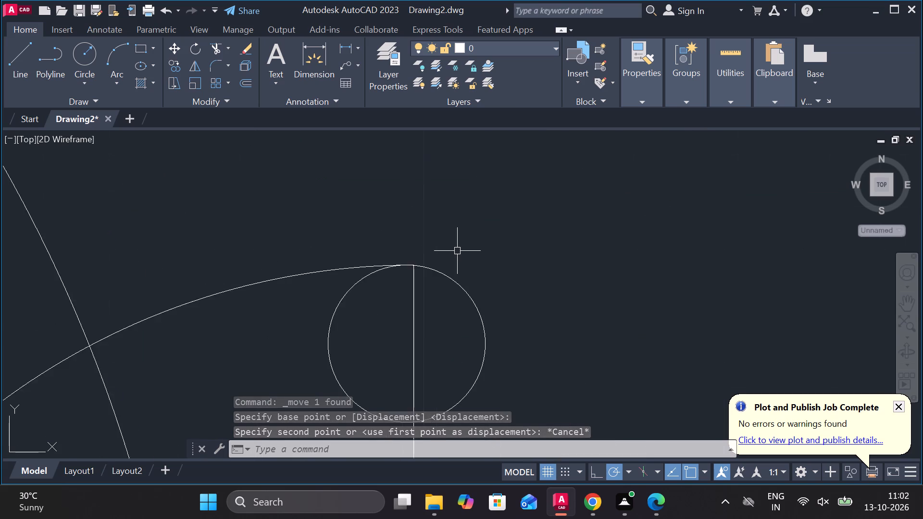
{"action": "scroll", "coordinate": [457, 251], "scroll_direction": "down", "scroll_amount": 3}
{"action": "scroll", "coordinate": [457, 251], "scroll_direction": "up", "scroll_amount": 2}
{"action": "scroll", "coordinate": [457, 251], "scroll_direction": "down", "scroll_amount": 1}
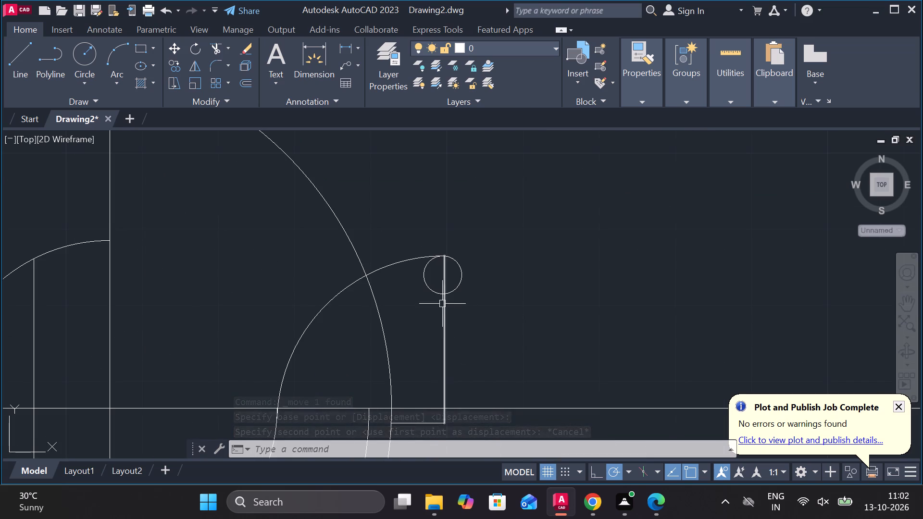
{"action": "left_click", "coordinate": [462, 275]}
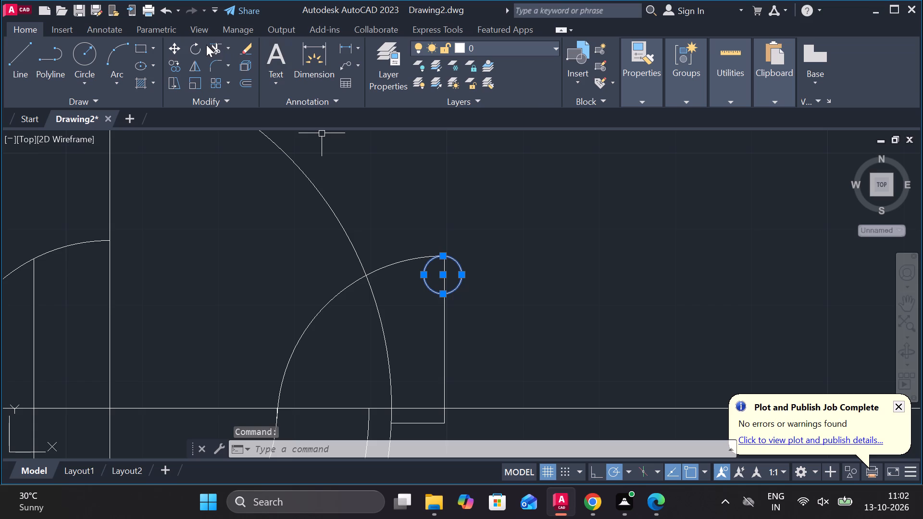
{"action": "left_click", "coordinate": [179, 43]}
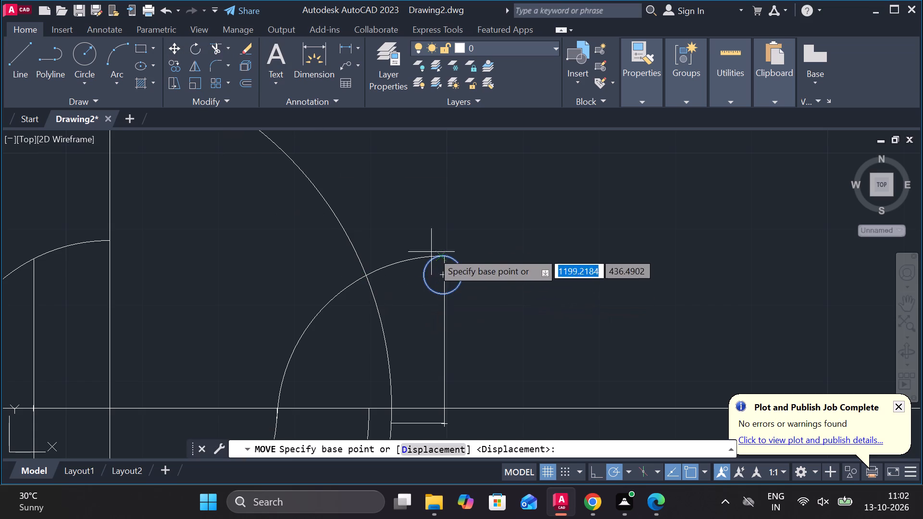
{"action": "left_click", "coordinate": [466, 275]}
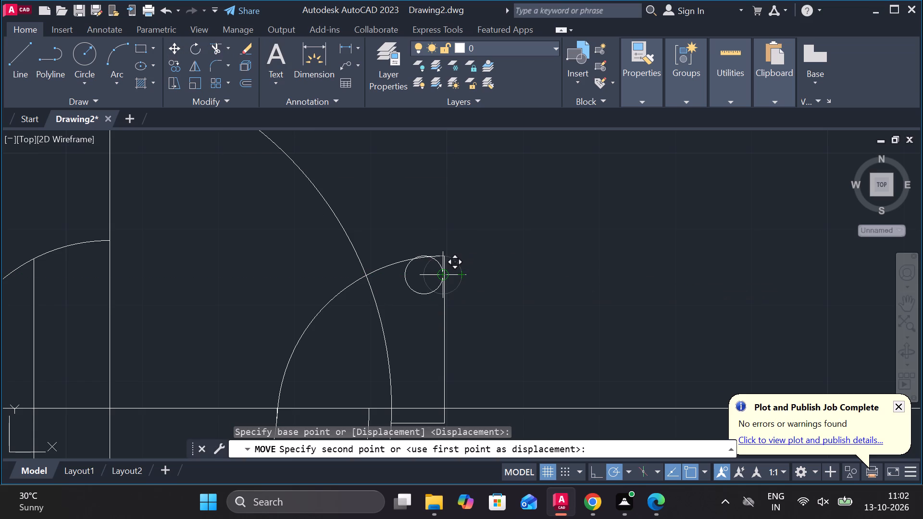
{"action": "left_click", "coordinate": [439, 275]}
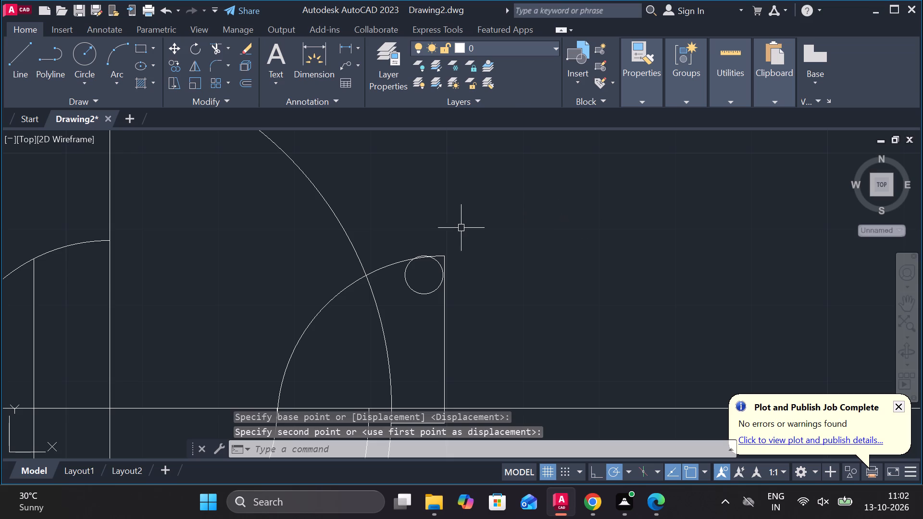
Trim the quarter arc's upper end back to the small circle, removing the portions beyond and inside the circle.
{"action": "scroll", "coordinate": [396, 233], "scroll_direction": "up", "scroll_amount": 2}
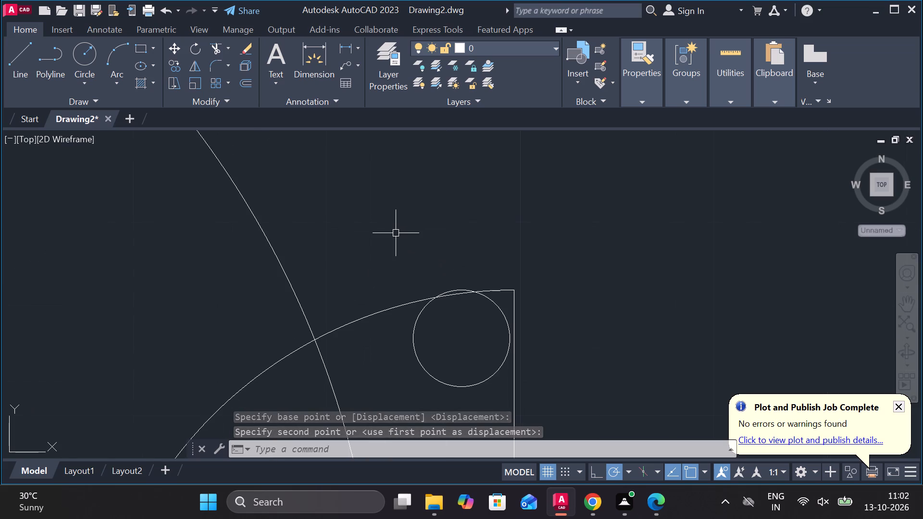
{"action": "scroll", "coordinate": [396, 233], "scroll_direction": "up", "scroll_amount": 1}
{"action": "scroll", "coordinate": [396, 233], "scroll_direction": "down", "scroll_amount": 1}
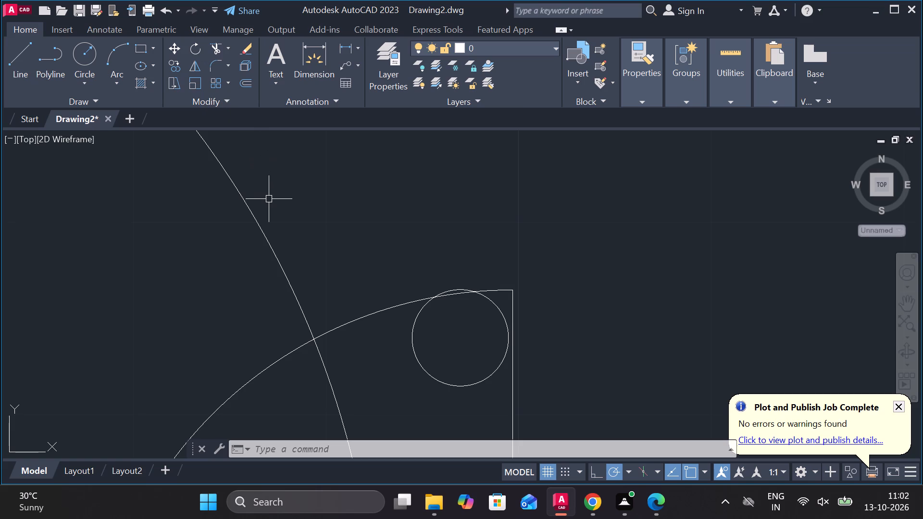
{"action": "key", "text": "Escape"}
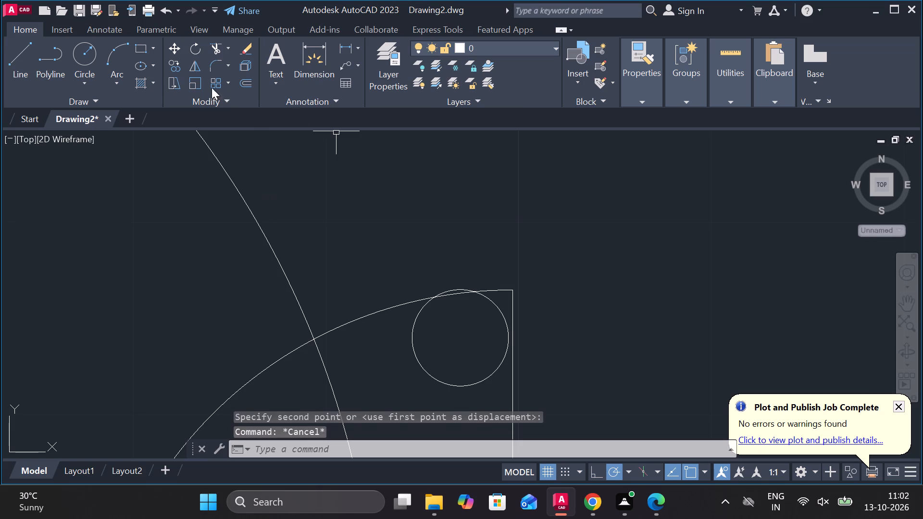
{"action": "left_click", "coordinate": [216, 49]}
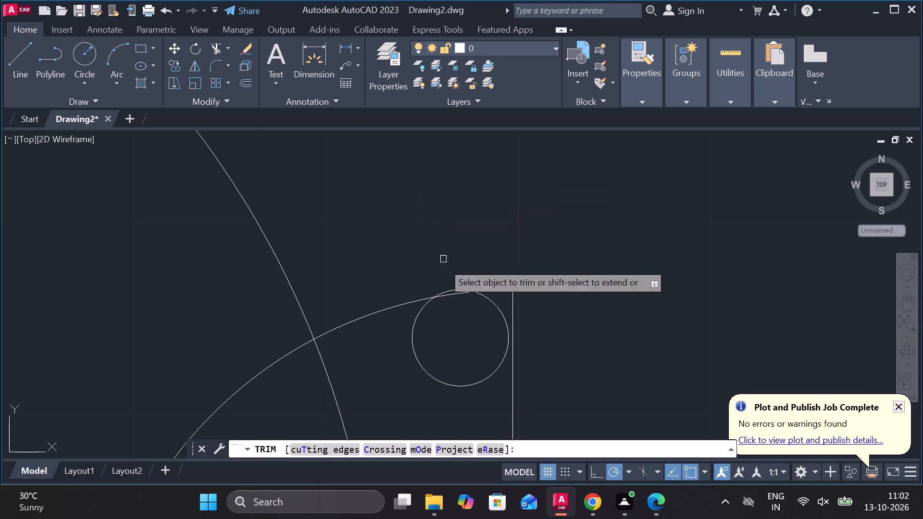
{"action": "scroll", "coordinate": [539, 299], "scroll_direction": "up", "scroll_amount": 2}
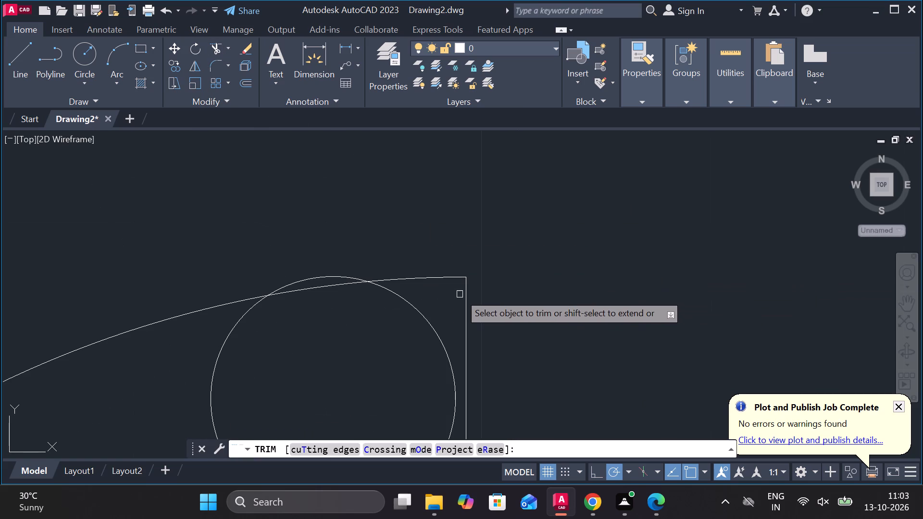
{"action": "left_click", "coordinate": [411, 278]}
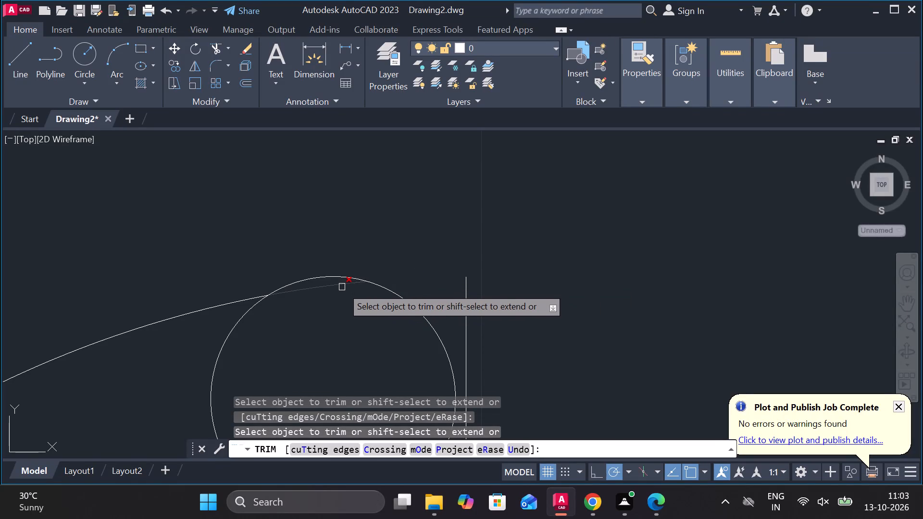
{"action": "left_click", "coordinate": [342, 287]}
{"action": "scroll", "coordinate": [415, 245], "scroll_direction": "down", "scroll_amount": 2}
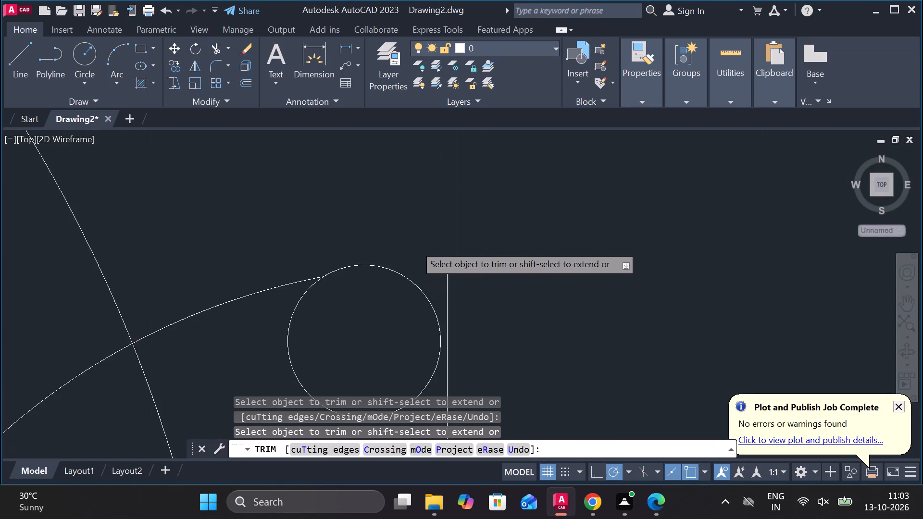
{"action": "scroll", "coordinate": [415, 245], "scroll_direction": "down", "scroll_amount": 1}
{"action": "scroll", "coordinate": [458, 245], "scroll_direction": "down", "scroll_amount": 2}
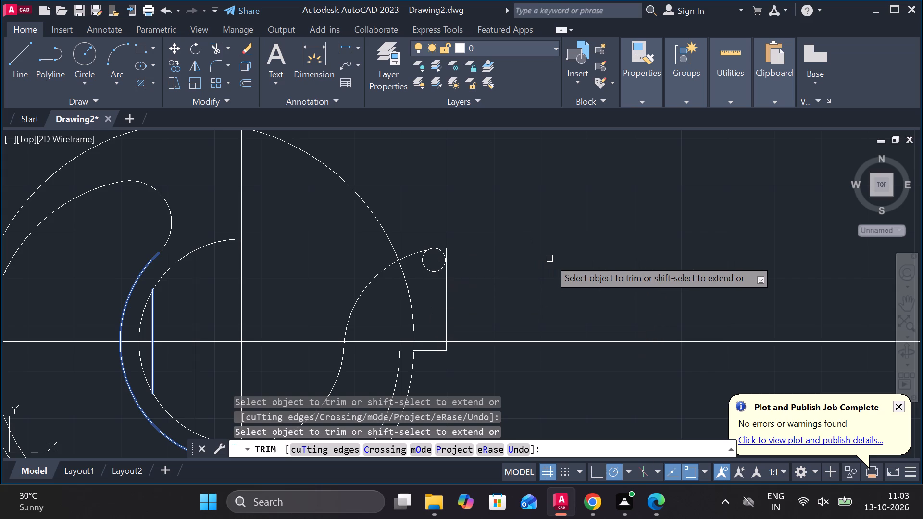
{"action": "key", "text": "Escape"}
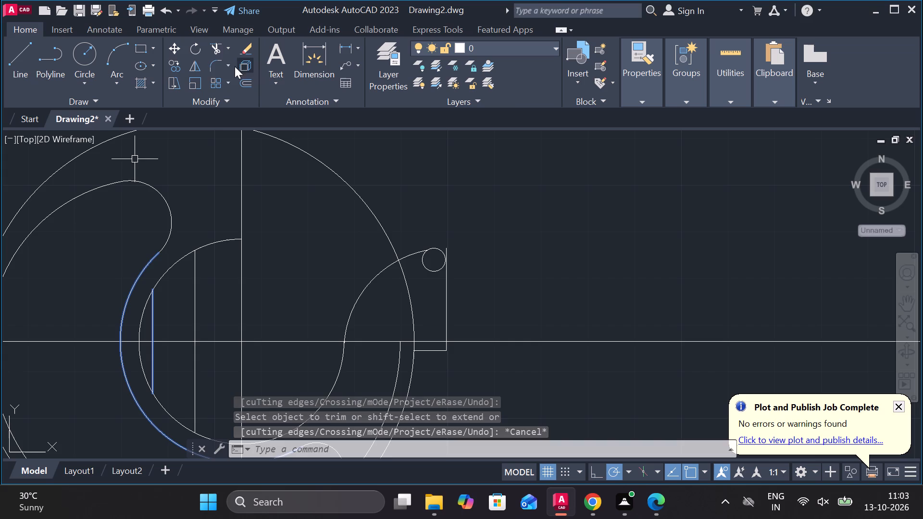
Fillet the outermost circle to the underside of the small circle with a radius of 15.
{"action": "left_click", "coordinate": [219, 67]}
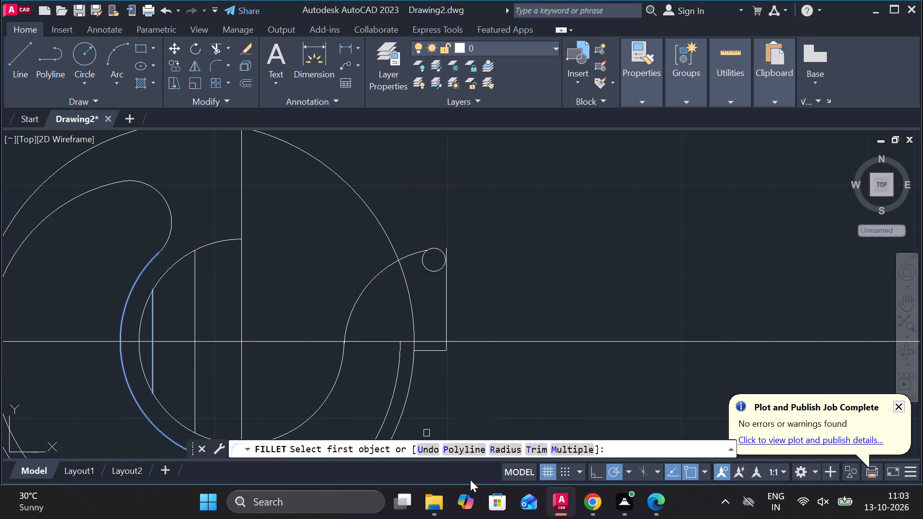
{"action": "left_click", "coordinate": [511, 445]}
{"action": "type", "text": "15"}
{"action": "key", "text": "Return"}
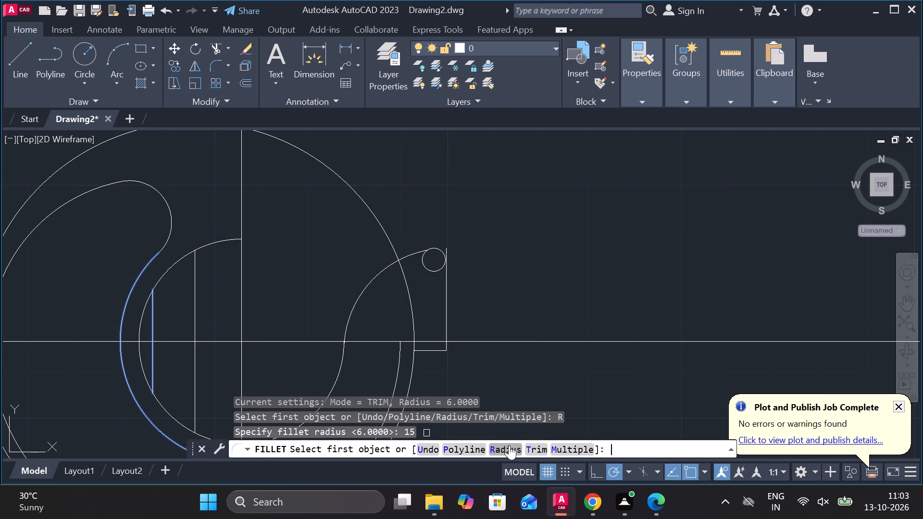
{"action": "left_click", "coordinate": [413, 307]}
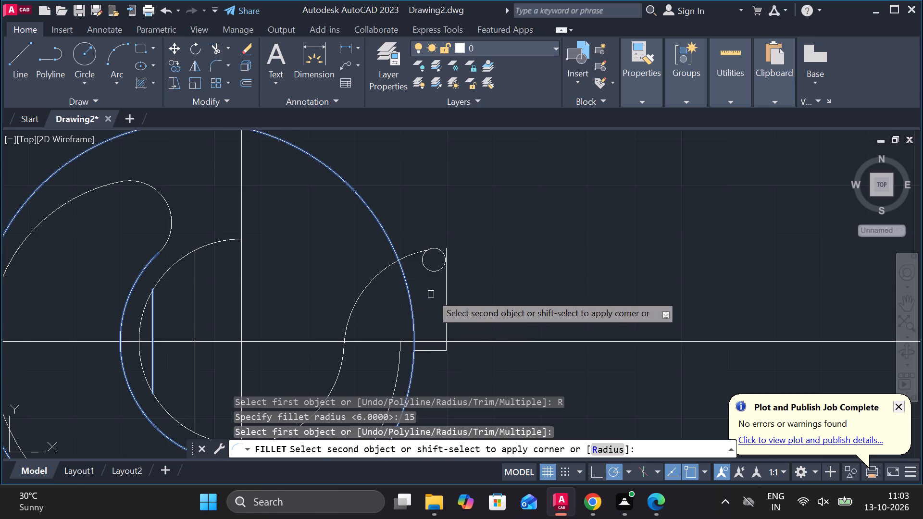
{"action": "left_click", "coordinate": [430, 272]}
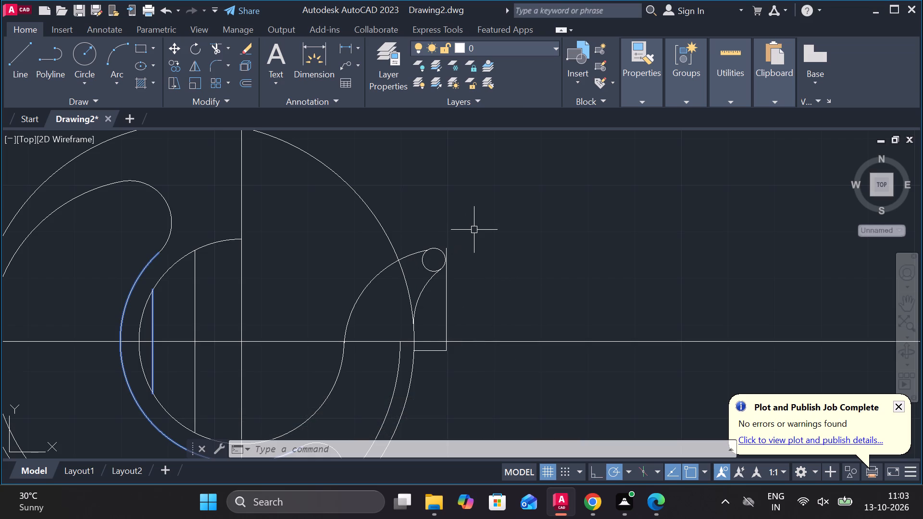
{"action": "key", "text": "Escape"}
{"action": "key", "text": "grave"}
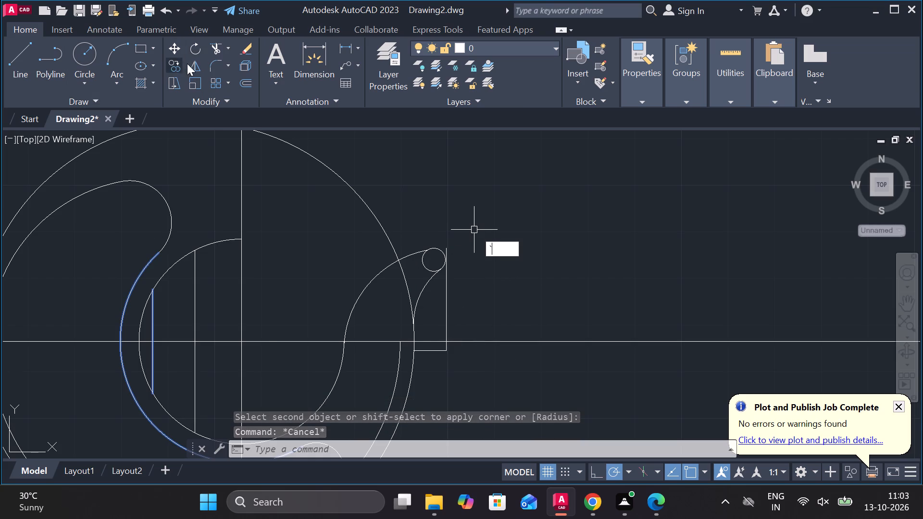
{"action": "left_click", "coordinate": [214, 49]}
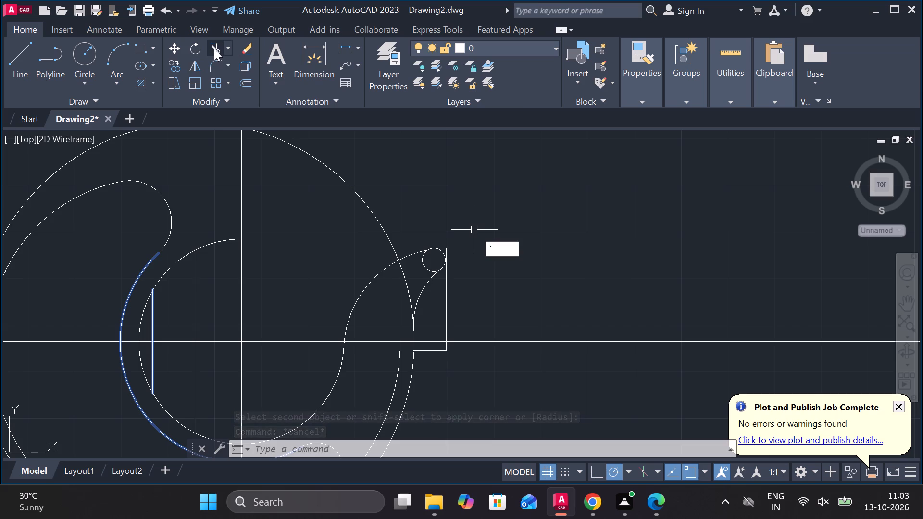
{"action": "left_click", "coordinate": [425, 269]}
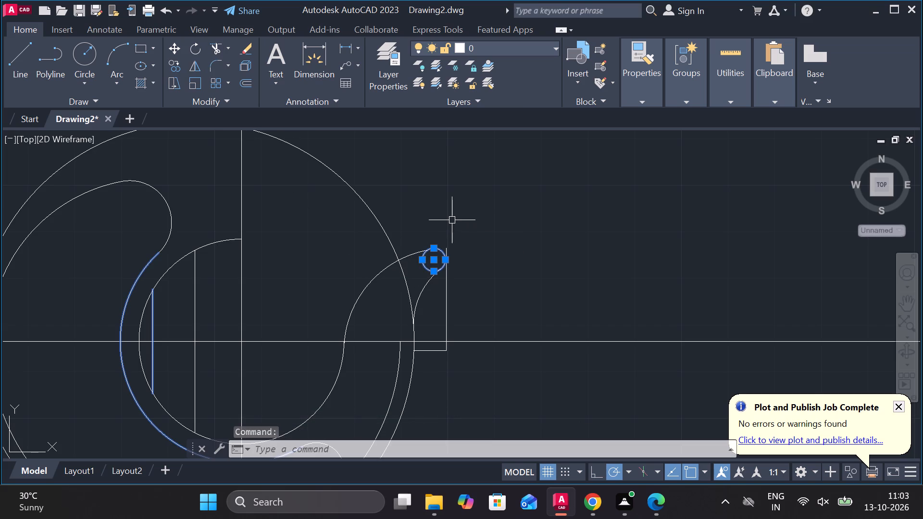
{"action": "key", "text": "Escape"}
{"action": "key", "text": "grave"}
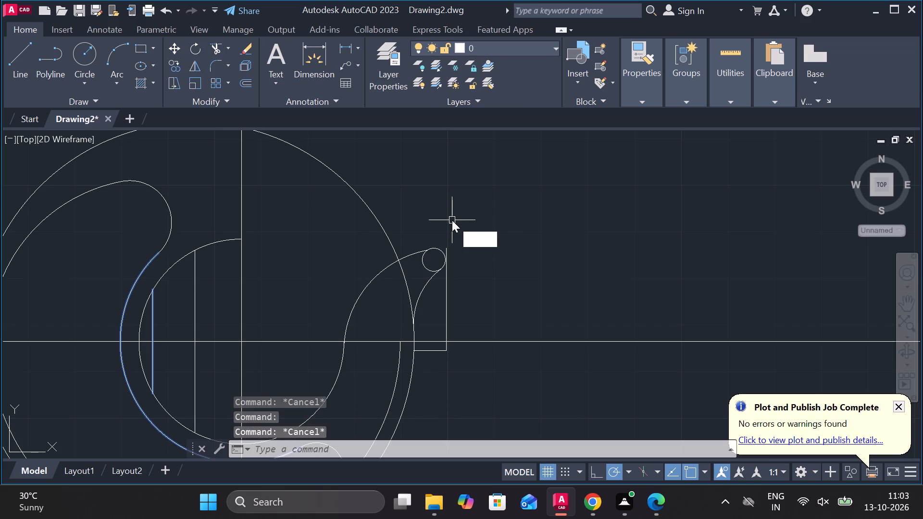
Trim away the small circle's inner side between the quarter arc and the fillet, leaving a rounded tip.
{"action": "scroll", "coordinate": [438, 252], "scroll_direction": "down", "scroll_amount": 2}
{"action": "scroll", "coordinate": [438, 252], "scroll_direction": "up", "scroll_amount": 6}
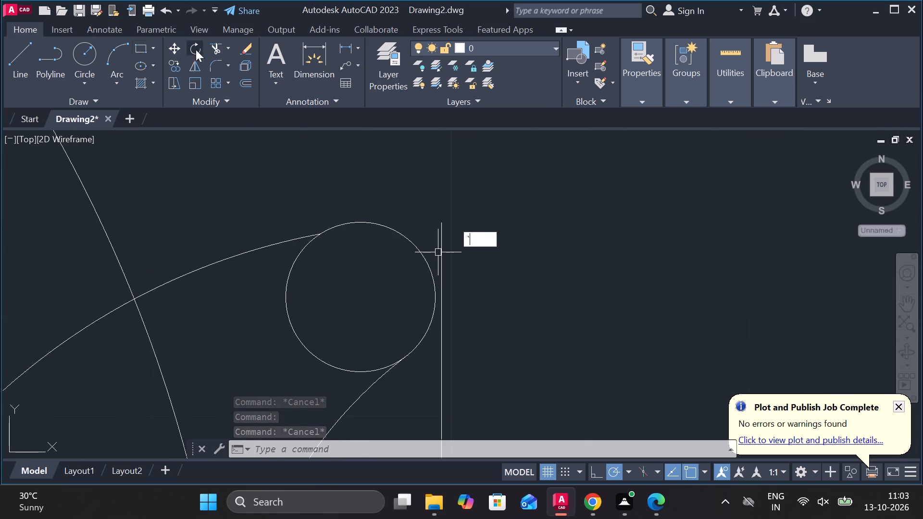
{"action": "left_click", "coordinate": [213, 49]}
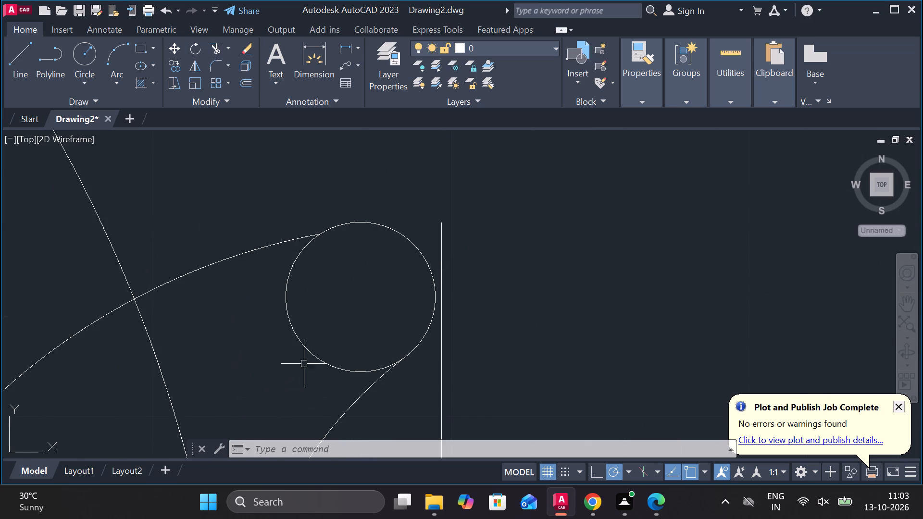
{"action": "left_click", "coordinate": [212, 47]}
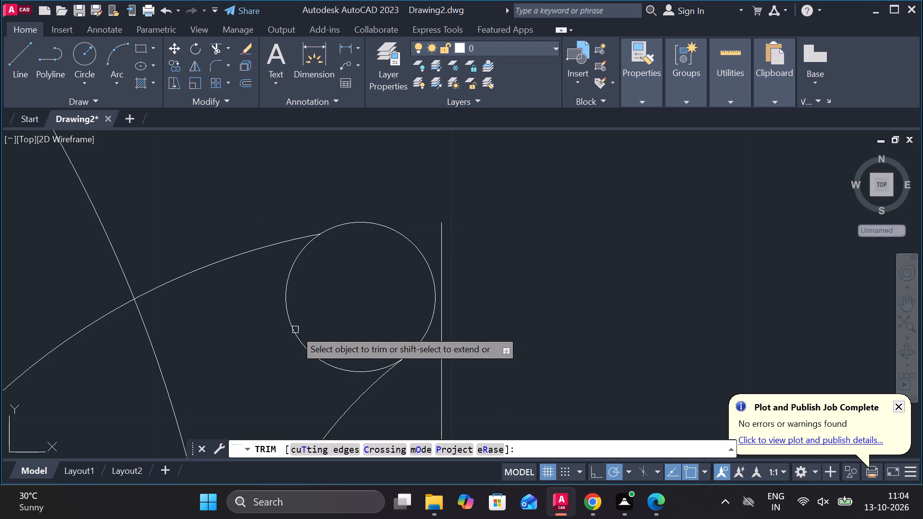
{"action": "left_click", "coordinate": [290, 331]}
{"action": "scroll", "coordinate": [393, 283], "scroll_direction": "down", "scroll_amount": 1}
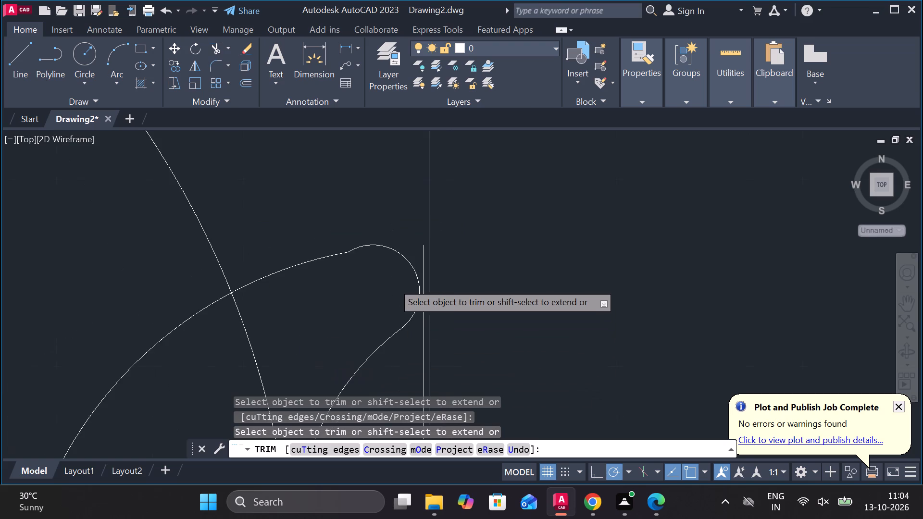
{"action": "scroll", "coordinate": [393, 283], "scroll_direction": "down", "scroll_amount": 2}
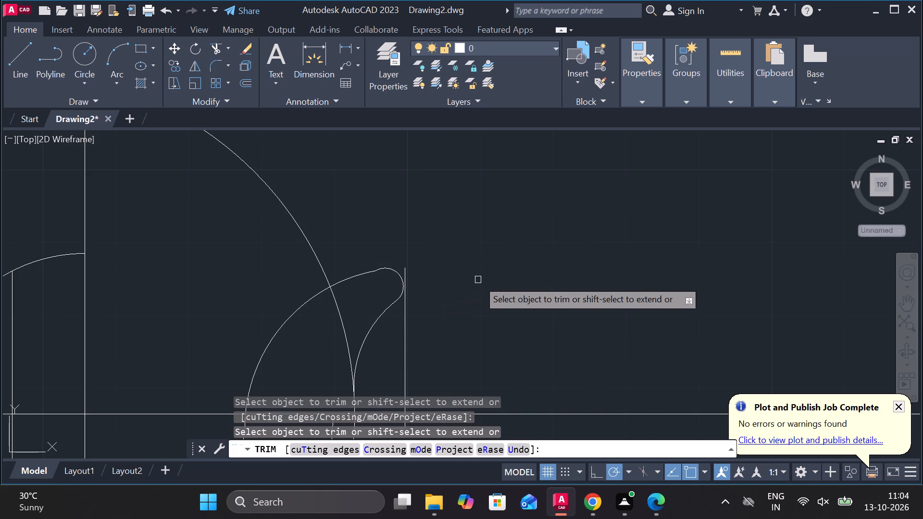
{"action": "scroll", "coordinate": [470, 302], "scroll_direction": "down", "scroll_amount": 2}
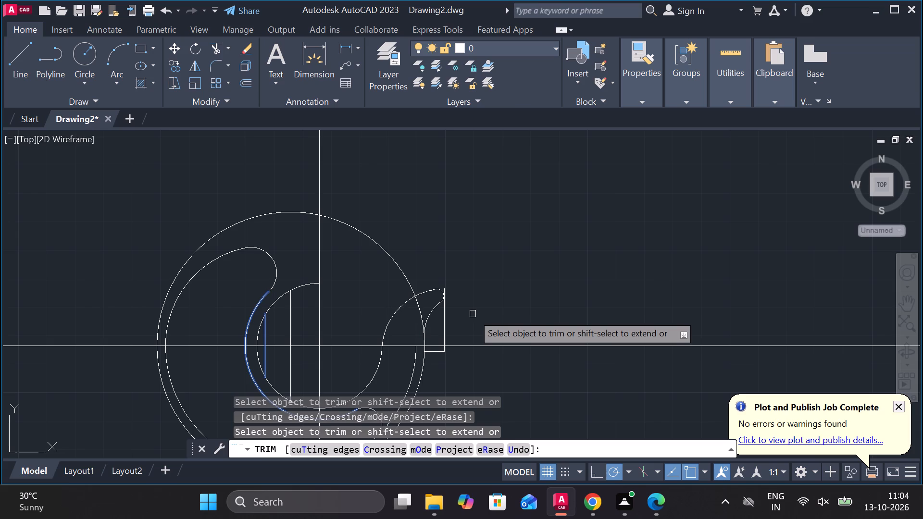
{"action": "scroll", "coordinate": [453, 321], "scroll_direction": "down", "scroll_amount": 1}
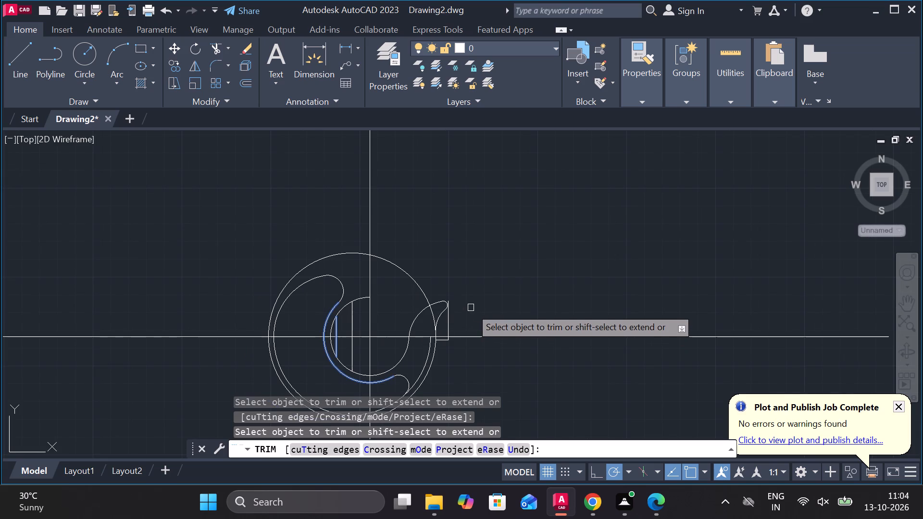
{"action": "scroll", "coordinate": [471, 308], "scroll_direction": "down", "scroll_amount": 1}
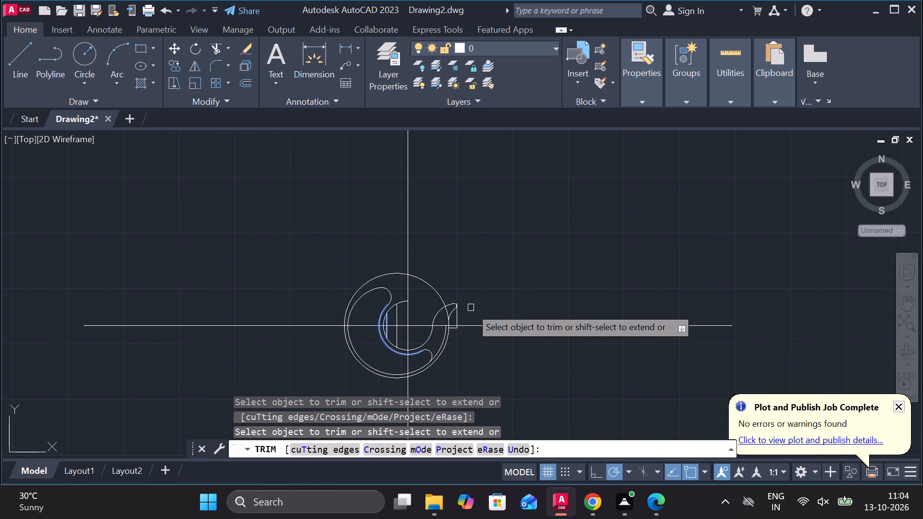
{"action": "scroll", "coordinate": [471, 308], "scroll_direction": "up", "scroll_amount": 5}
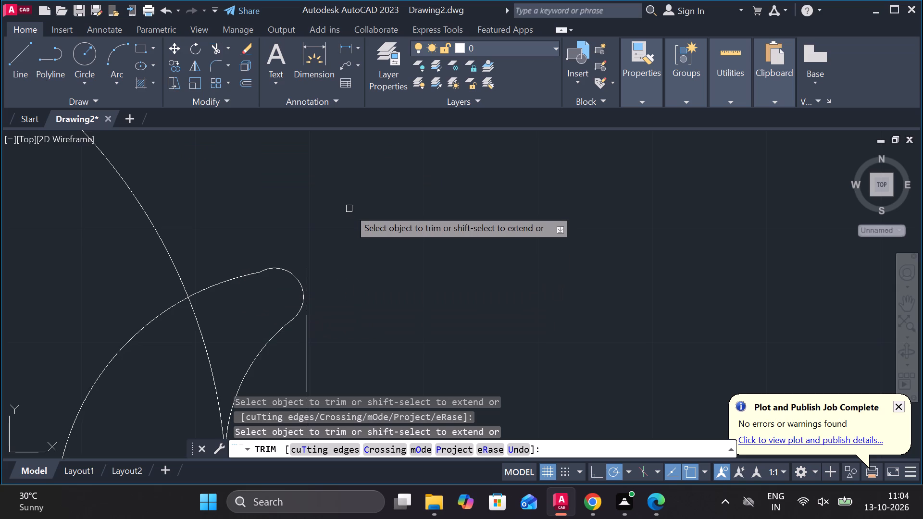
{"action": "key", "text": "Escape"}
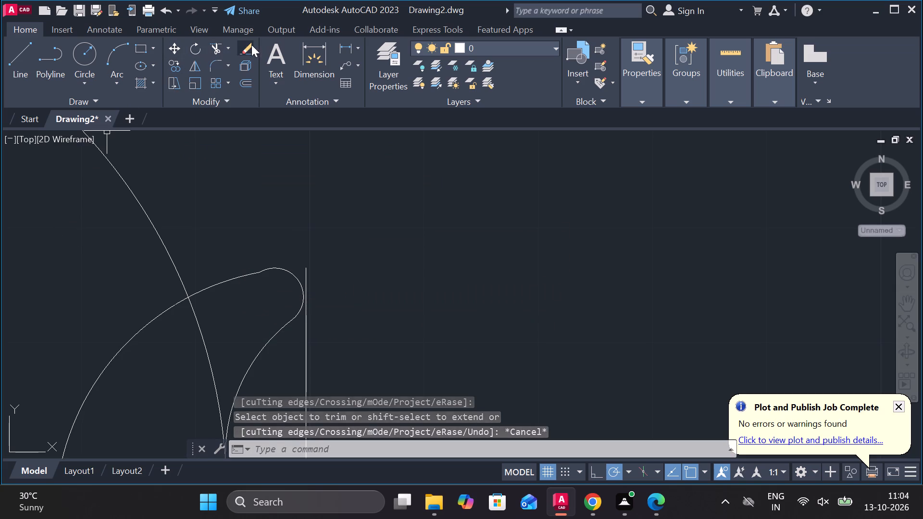
Check the radius of the rounded tip arc with a radius dimension, without placing it.
{"action": "left_click", "coordinate": [355, 48]}
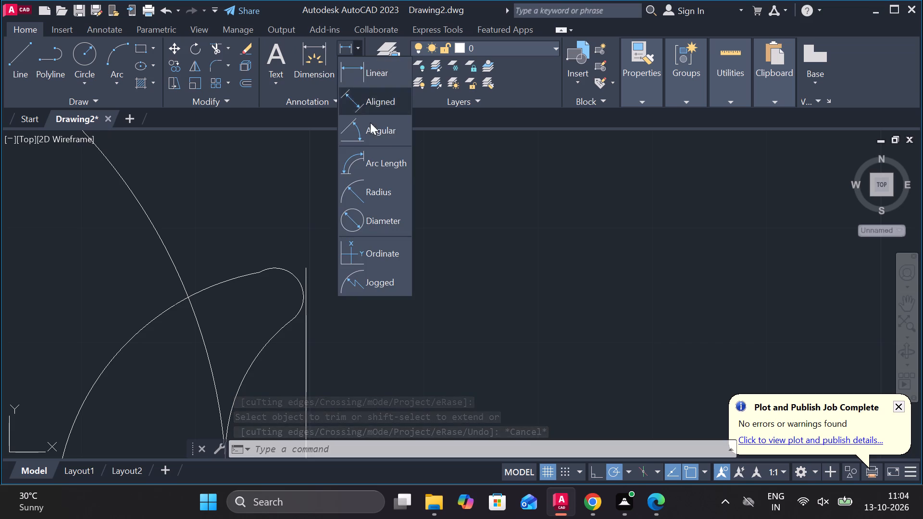
{"action": "left_click", "coordinate": [378, 189]}
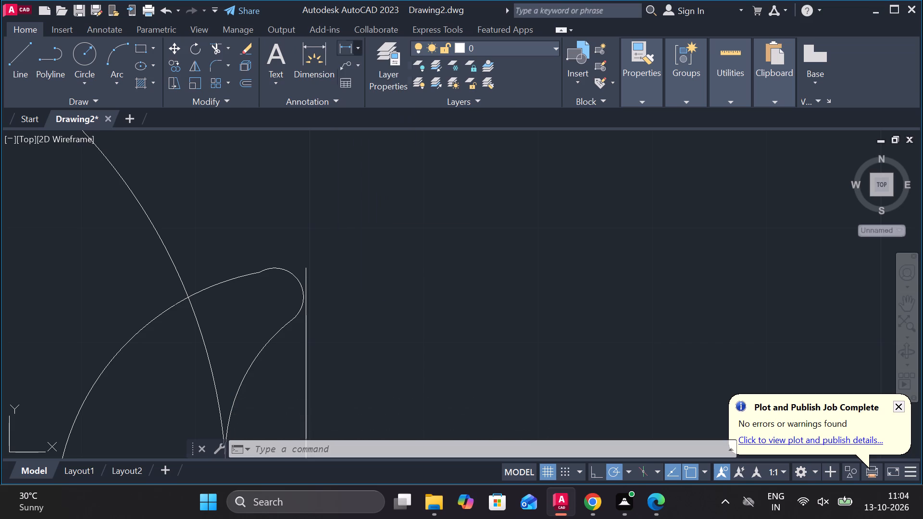
{"action": "left_click", "coordinate": [294, 273]}
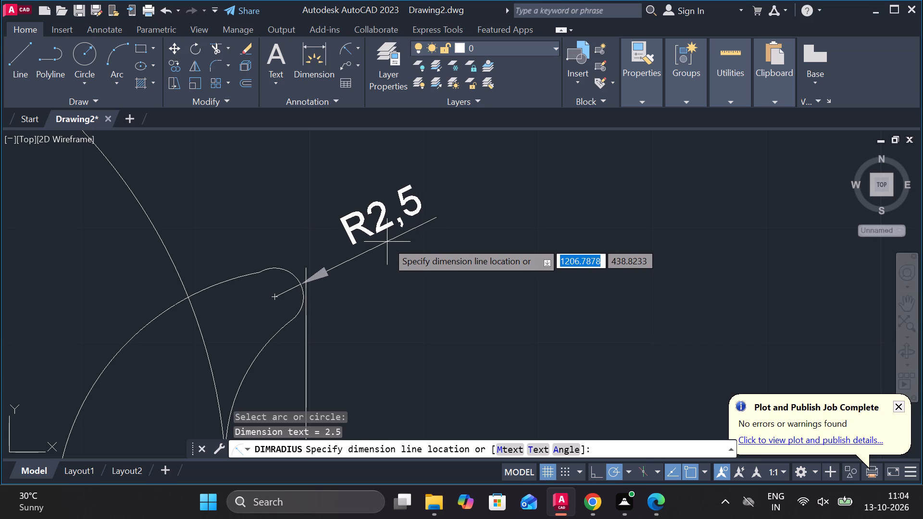
{"action": "key", "text": "Escape"}
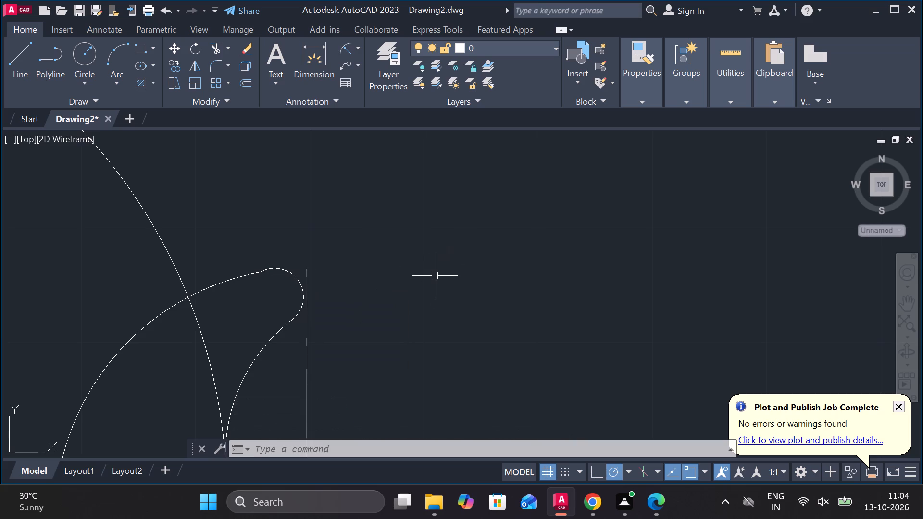
Undo the tip trim, the fillet, the arc trim and the circle moves, back to before the small circle was drawn.
{"action": "key", "text": "ctrl+z"}
{"action": "key", "text": "ctrl+z"}
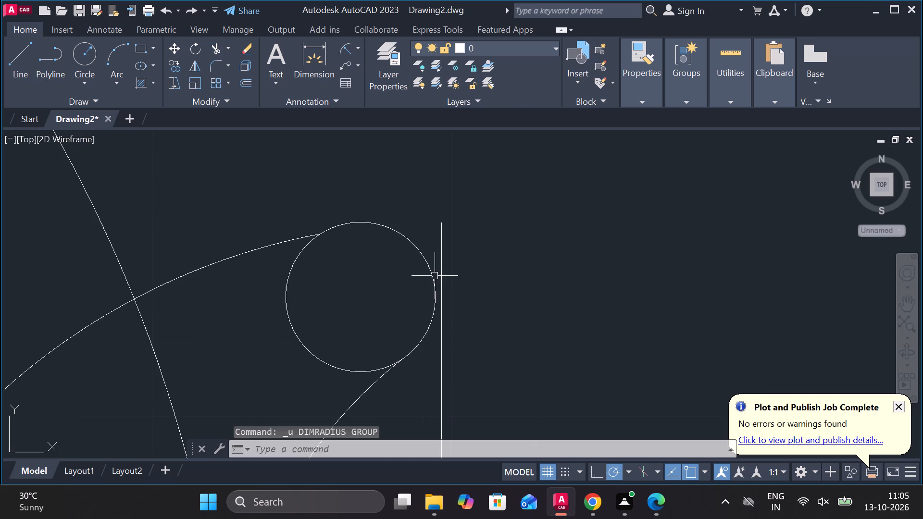
{"action": "key", "text": "ctrl+z"}
{"action": "key", "text": "ctrl+z"}
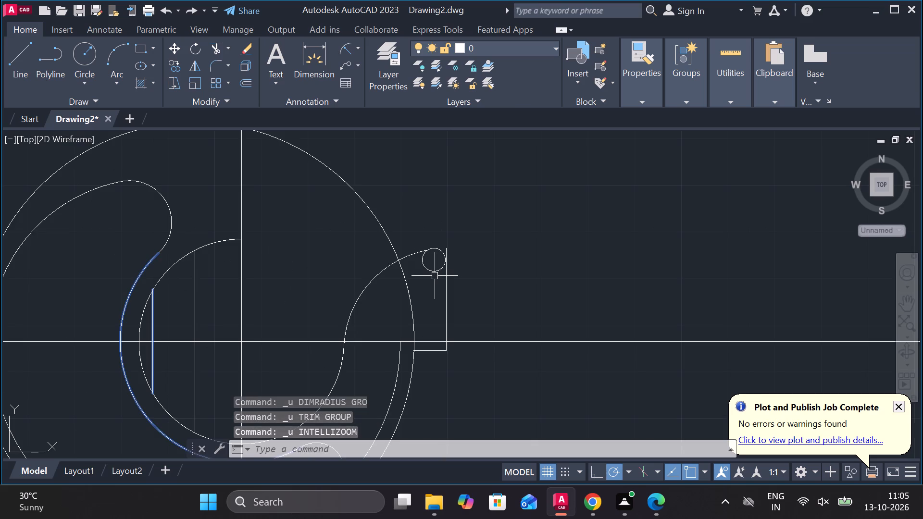
{"action": "key", "text": "ctrl+z"}
{"action": "key", "text": "ctrl+z"}
{"action": "key", "text": "ctrl+z"}
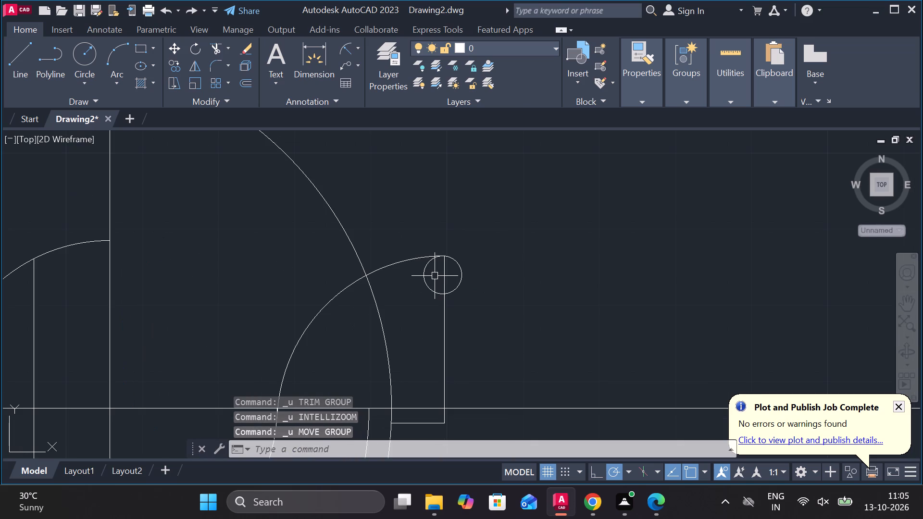
{"action": "key", "text": "ctrl+z"}
{"action": "key", "text": "ctrl+z"}
{"action": "key", "text": "ctrl+z"}
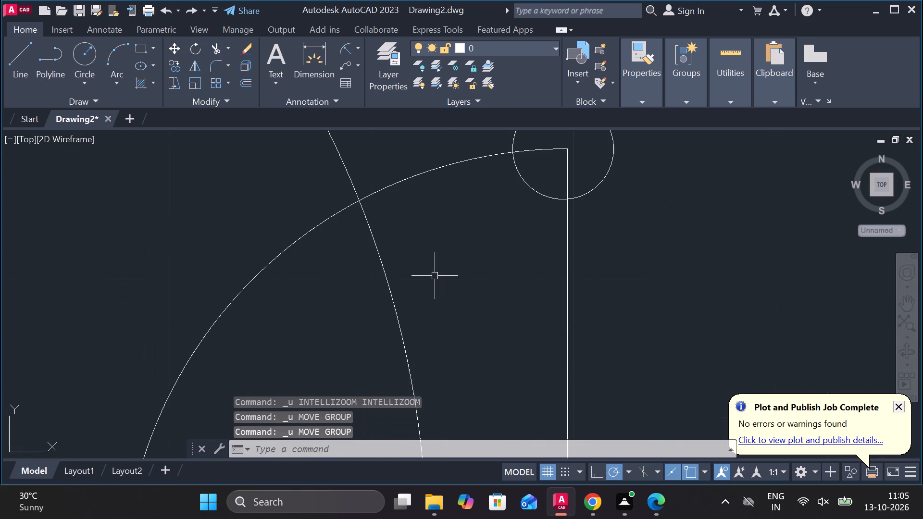
{"action": "key", "text": "ctrl+z"}
{"action": "key", "text": "ctrl+z"}
{"action": "key", "text": "ctrl+z"}
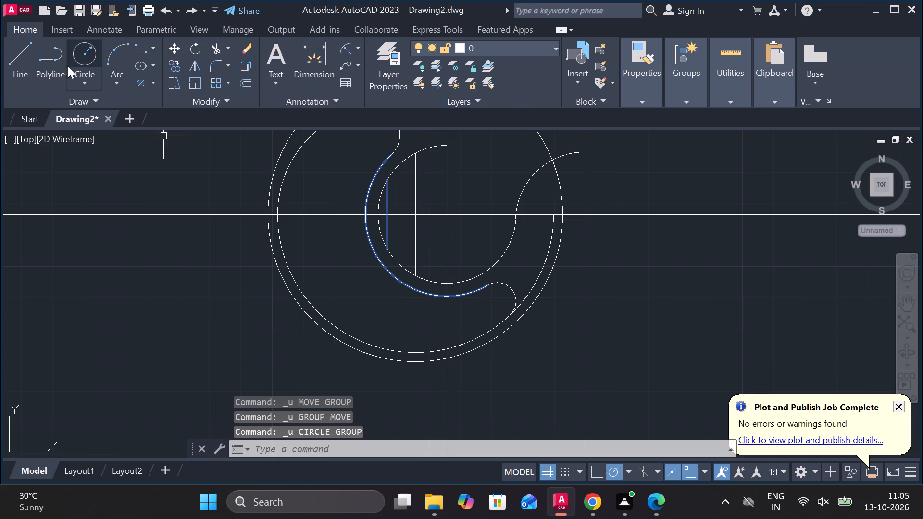
Draw a circle of radius 2.5 centred on the quarter arc's upper end, where it meets the vertical line.
{"action": "left_click", "coordinate": [83, 62]}
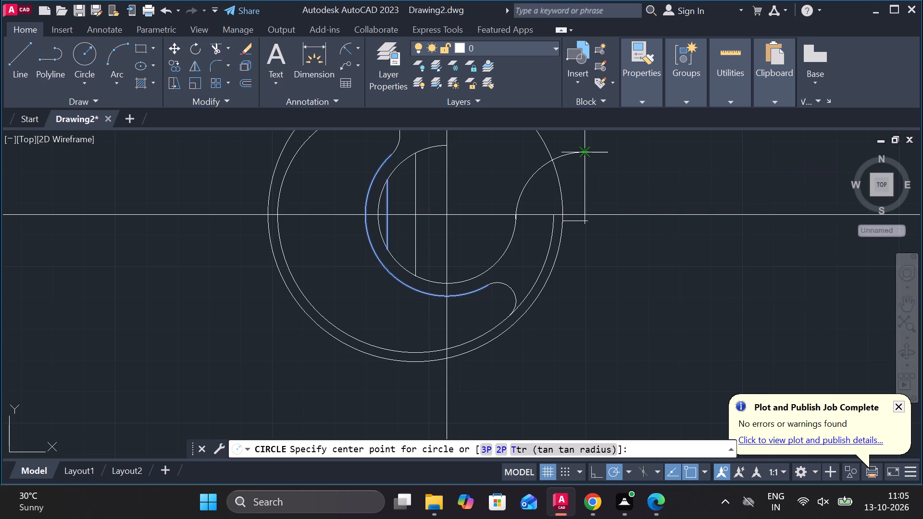
{"action": "left_click", "coordinate": [586, 157]}
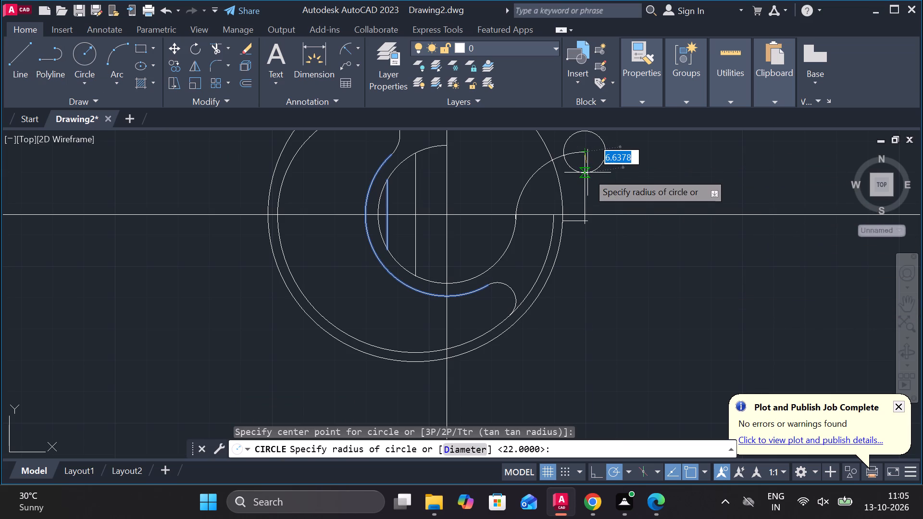
{"action": "key", "text": "2"}
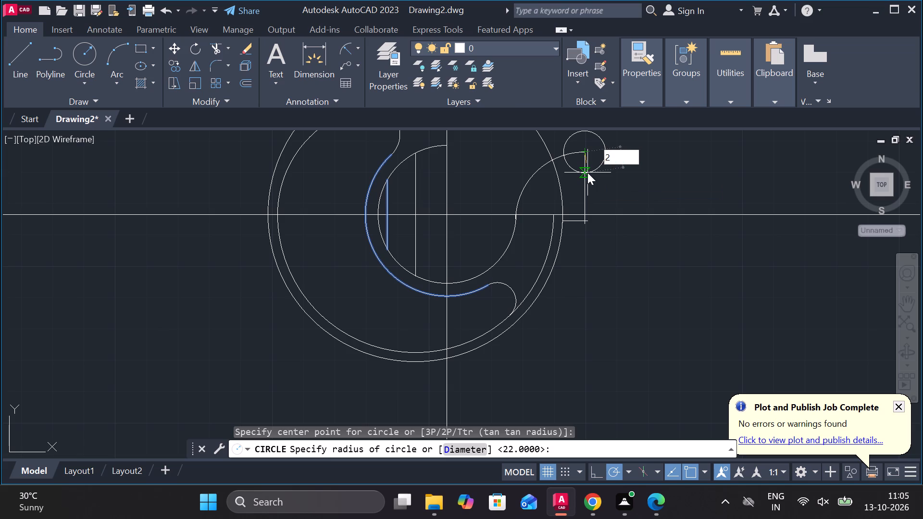
{"action": "type", "text": ".5"}
{"action": "key", "text": "Return"}
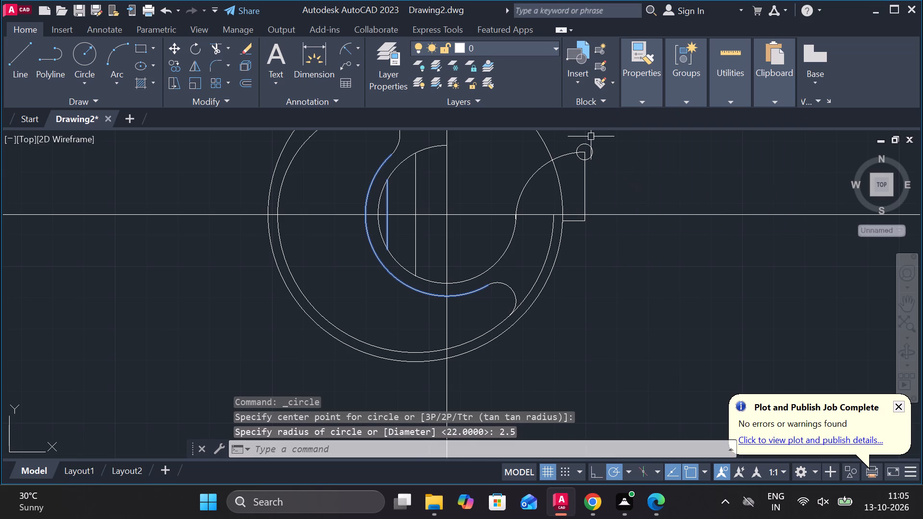
Move the small circle down by its radius of 2.5, so its top point sits at the quarter arc's upper end.
{"action": "scroll", "coordinate": [586, 132], "scroll_direction": "up", "scroll_amount": 3}
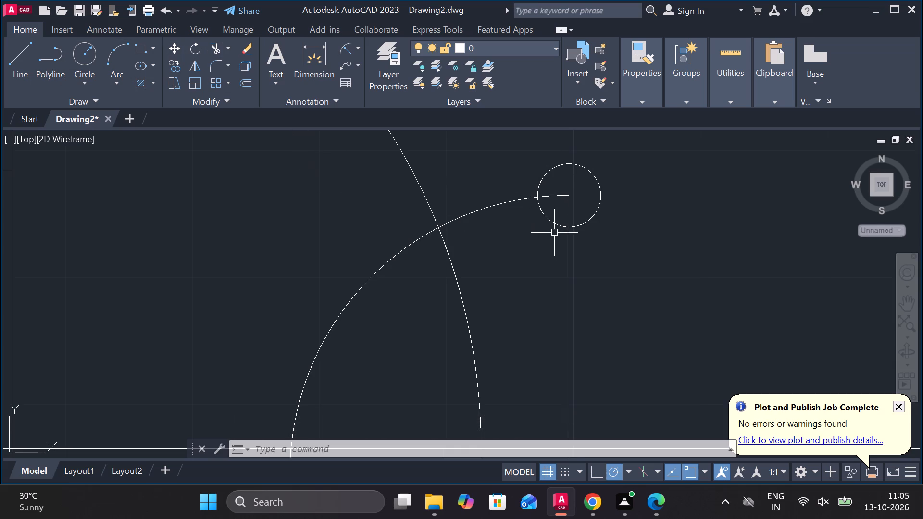
{"action": "left_click", "coordinate": [599, 193]}
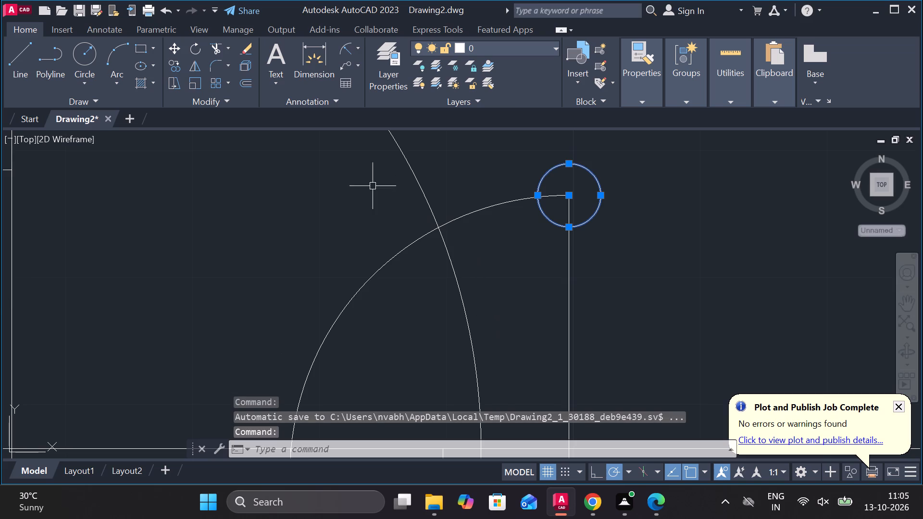
{"action": "left_click", "coordinate": [170, 49]}
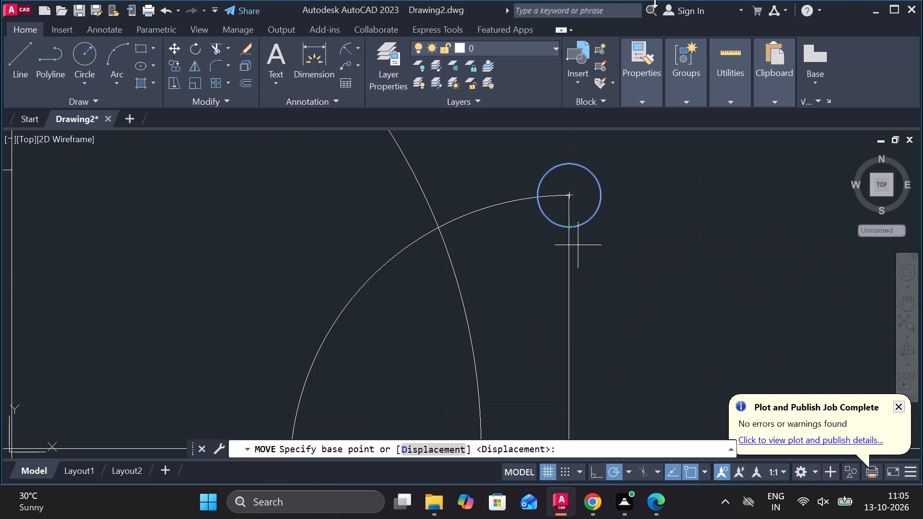
{"action": "left_click", "coordinate": [571, 193]}
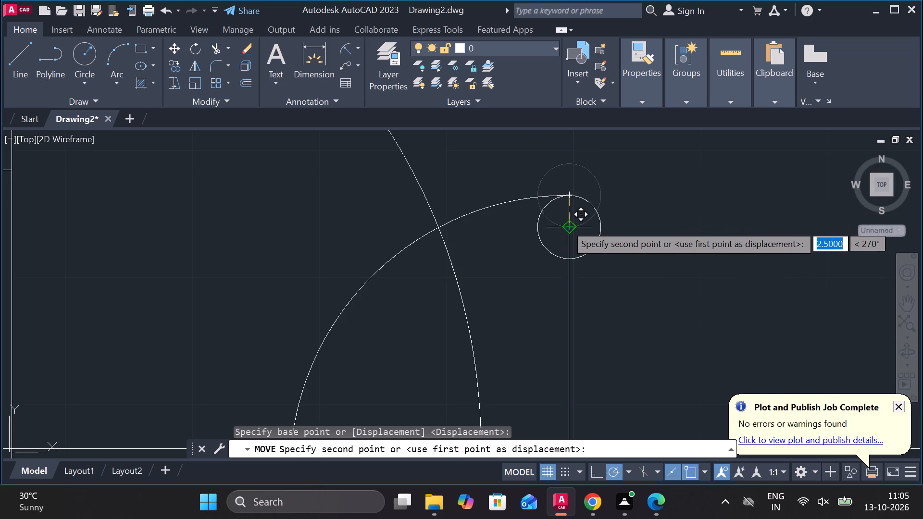
{"action": "left_click", "coordinate": [566, 224]}
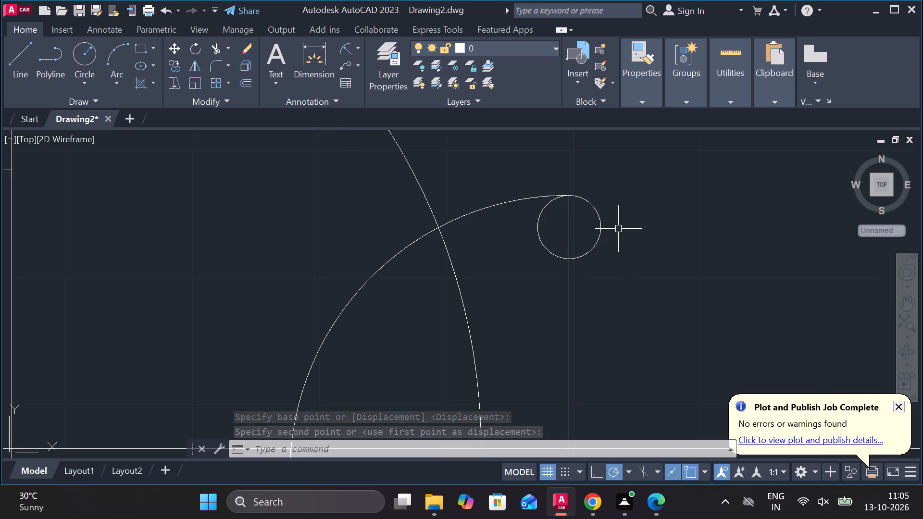
Move the small circle left by its radius, so its right quadrant touches the vertical line.
{"action": "left_click", "coordinate": [599, 229]}
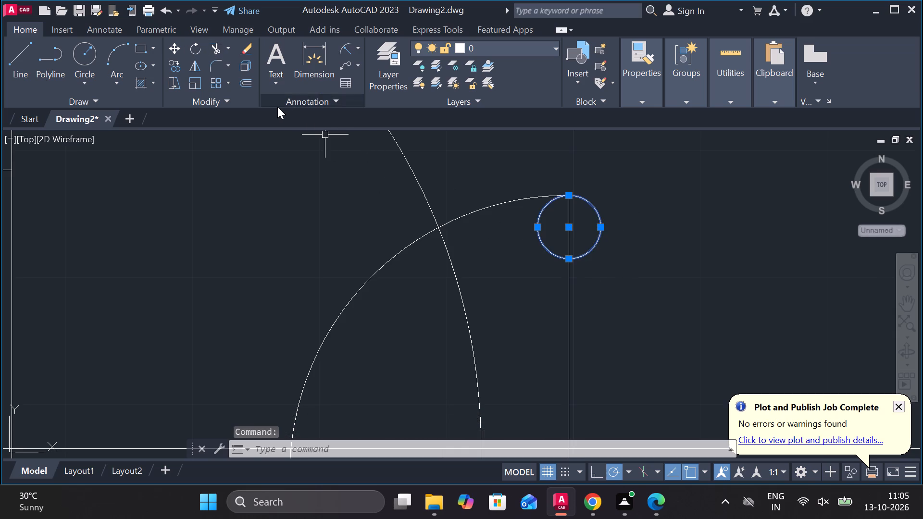
{"action": "left_click", "coordinate": [169, 47]}
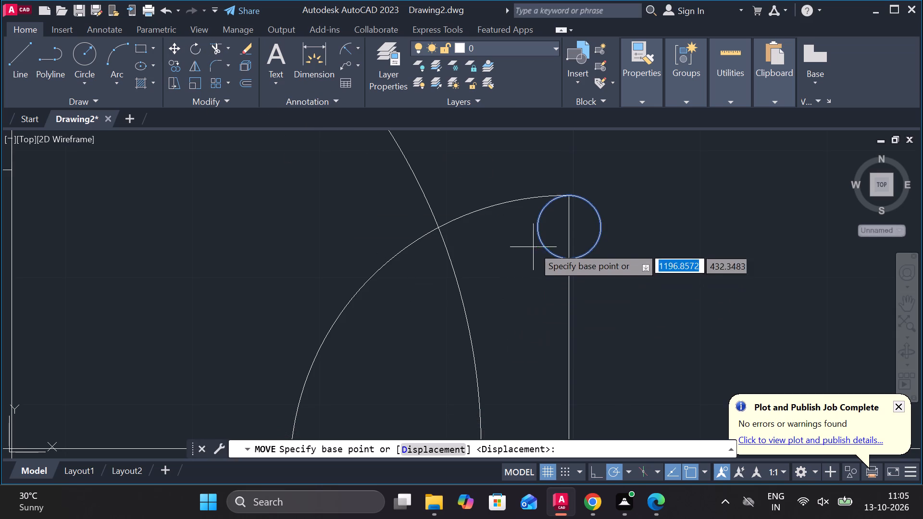
{"action": "left_click", "coordinate": [570, 229]}
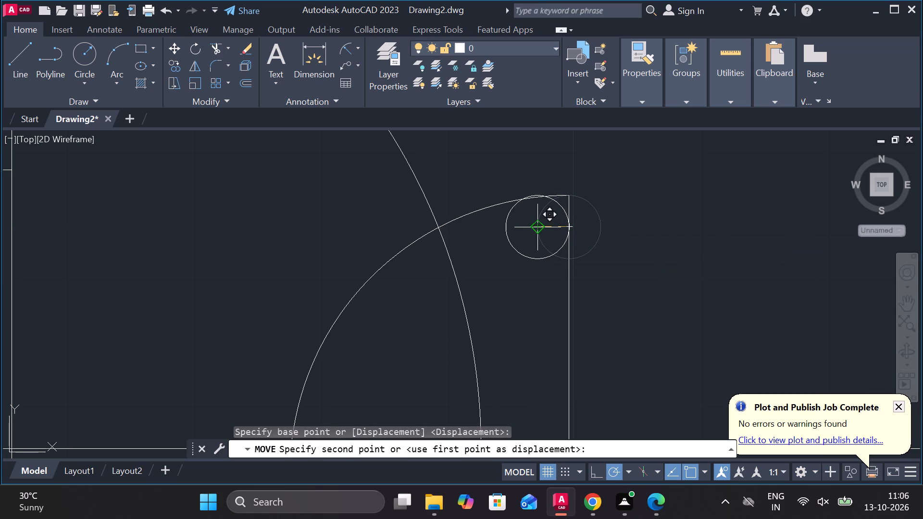
{"action": "left_click", "coordinate": [540, 230]}
Fillet the large outer circle and the small circle at the hook tip with a radius of 15.
{"action": "scroll", "coordinate": [634, 224], "scroll_direction": "down", "scroll_amount": 2}
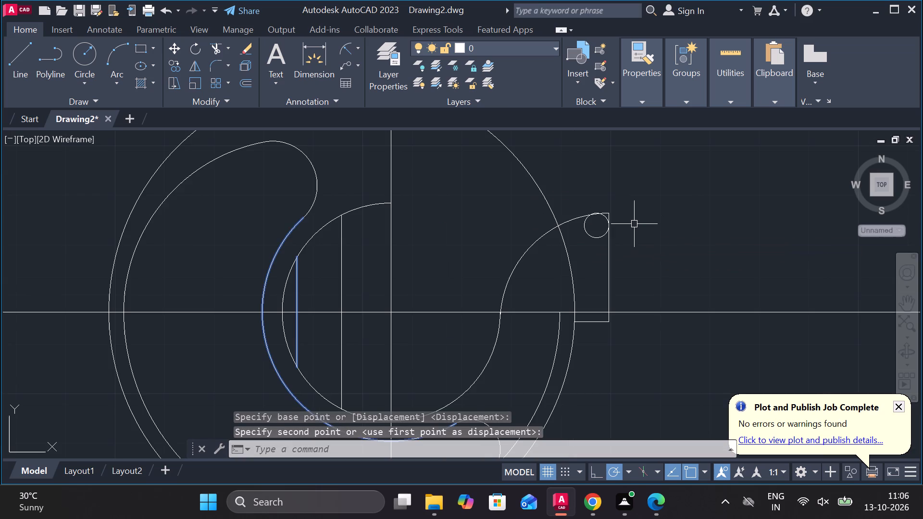
{"action": "scroll", "coordinate": [642, 284], "scroll_direction": "up", "scroll_amount": 2}
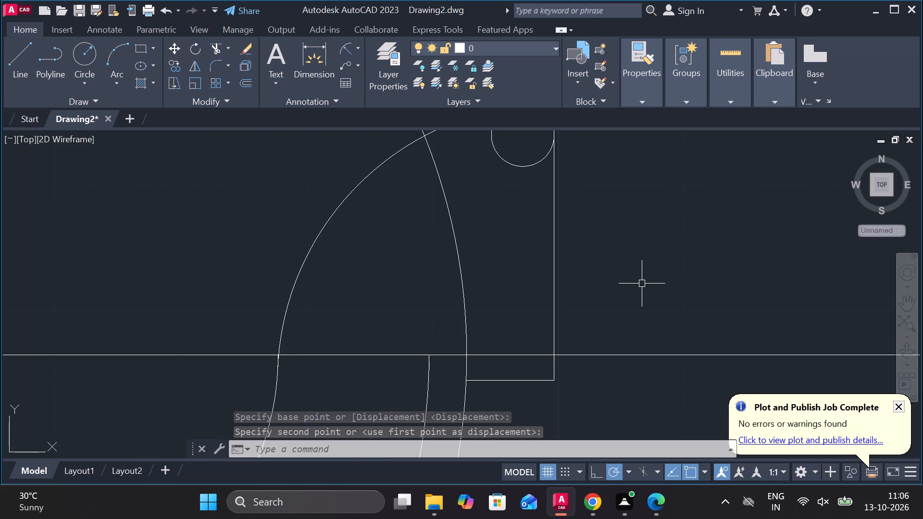
{"action": "left_click", "coordinate": [212, 68]}
{"action": "left_click", "coordinate": [508, 445]}
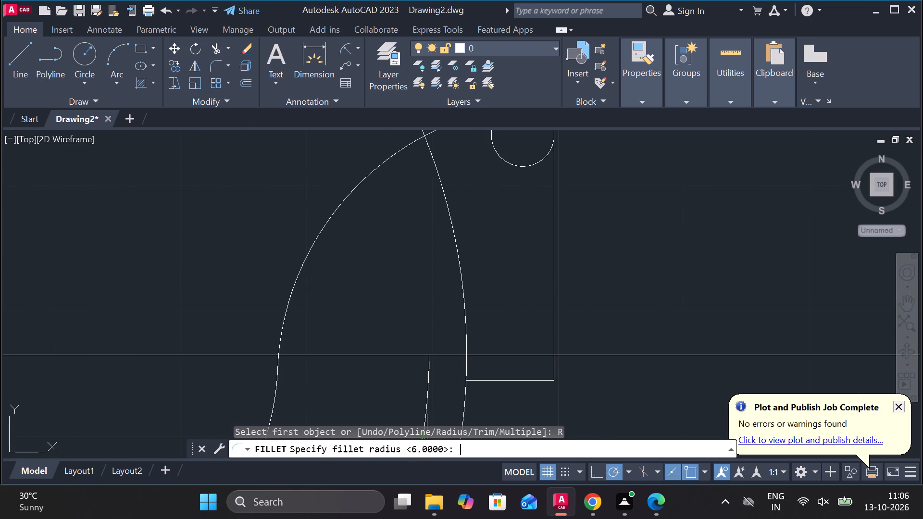
{"action": "key", "text": "1"}
{"action": "key", "text": "5"}
{"action": "key", "text": "Return"}
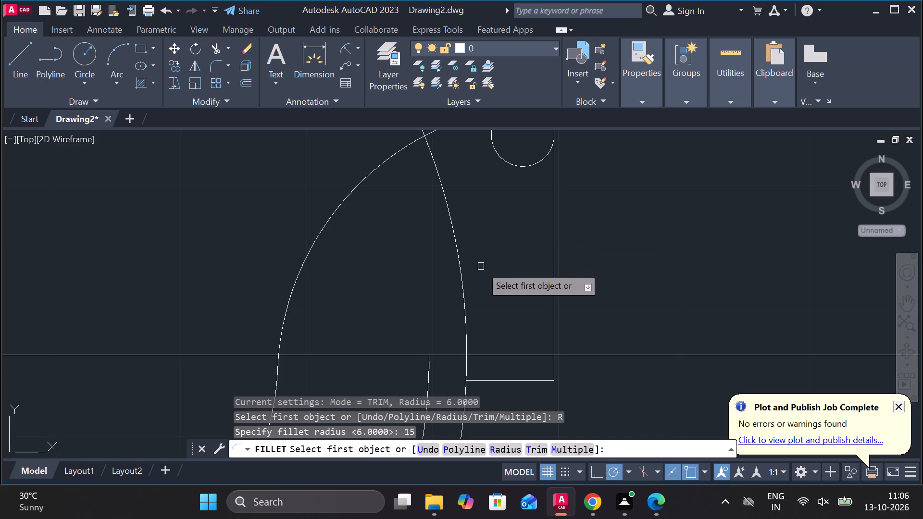
{"action": "left_click", "coordinate": [463, 285]}
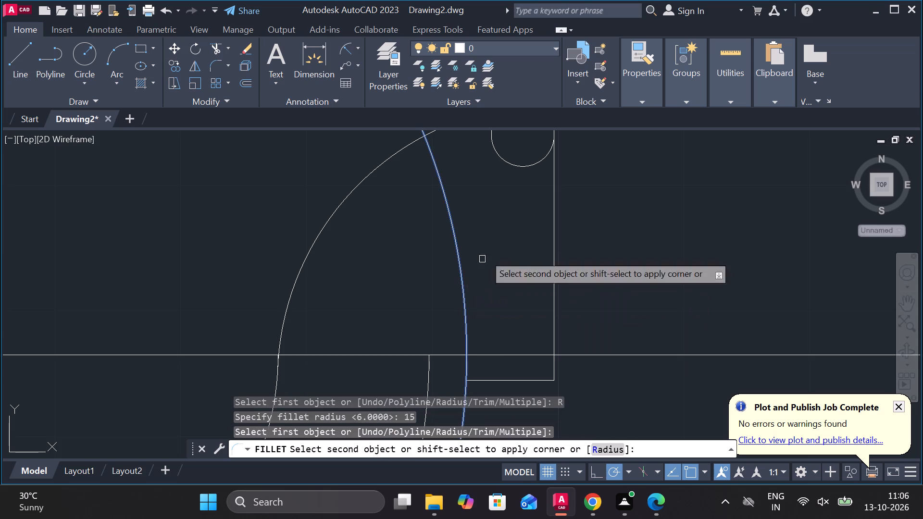
{"action": "left_click", "coordinate": [519, 166]}
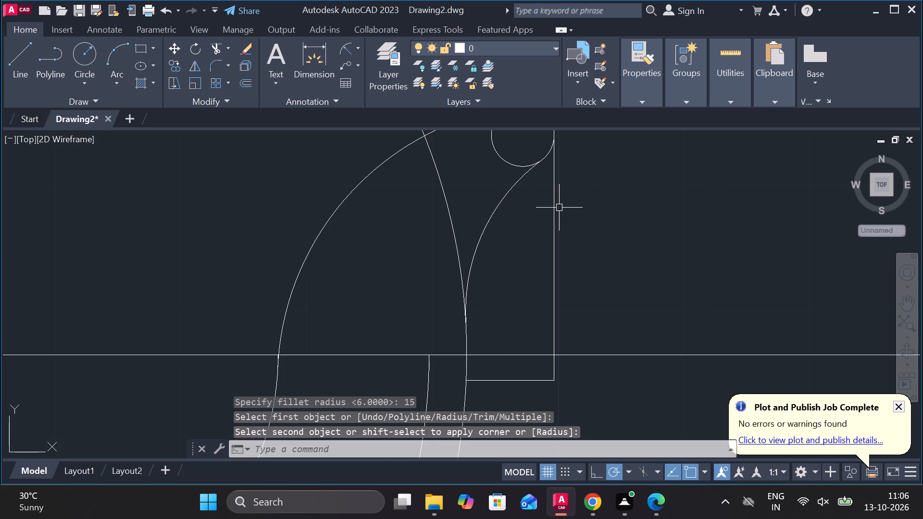
Trim away the quarter arc's piece inside the small circle and the small circle's inner portion between the quarter arc and the fillet.
{"action": "scroll", "coordinate": [593, 201], "scroll_direction": "down", "scroll_amount": 2}
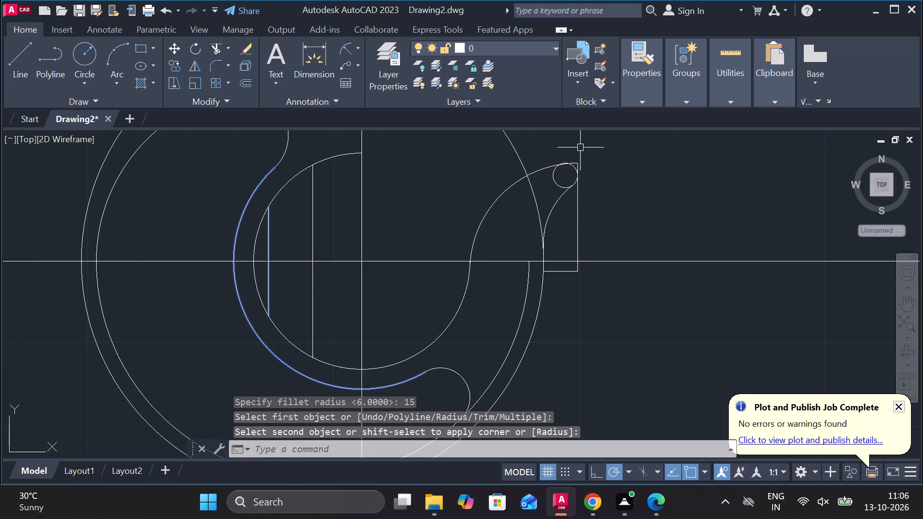
{"action": "scroll", "coordinate": [580, 146], "scroll_direction": "up", "scroll_amount": 3}
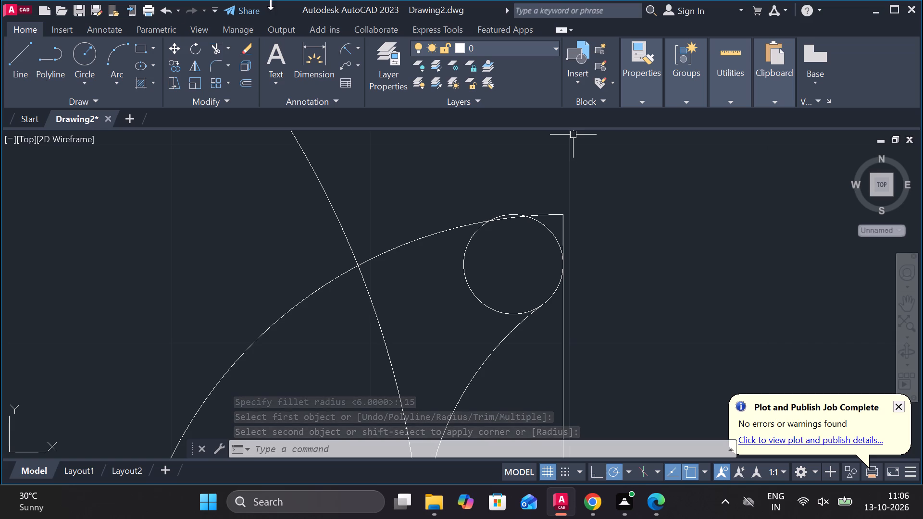
{"action": "left_click", "coordinate": [215, 50]}
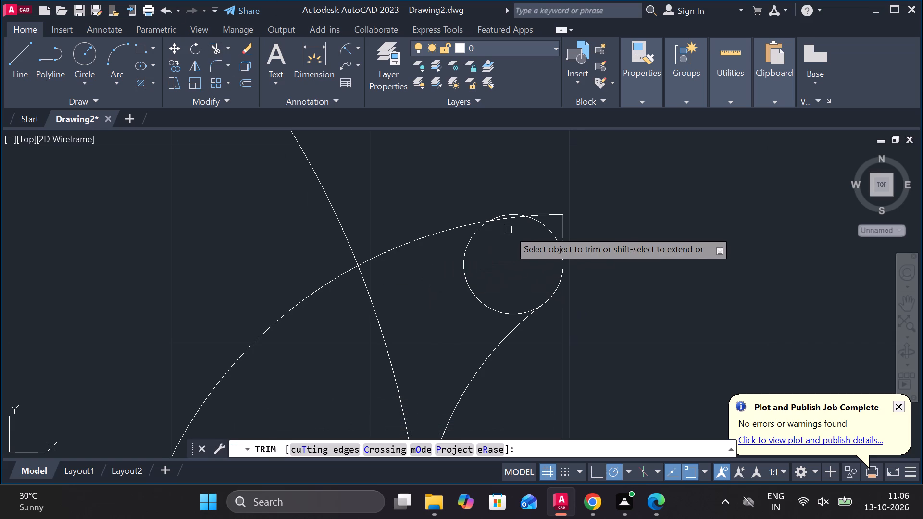
{"action": "scroll", "coordinate": [509, 230], "scroll_direction": "up", "scroll_amount": 2}
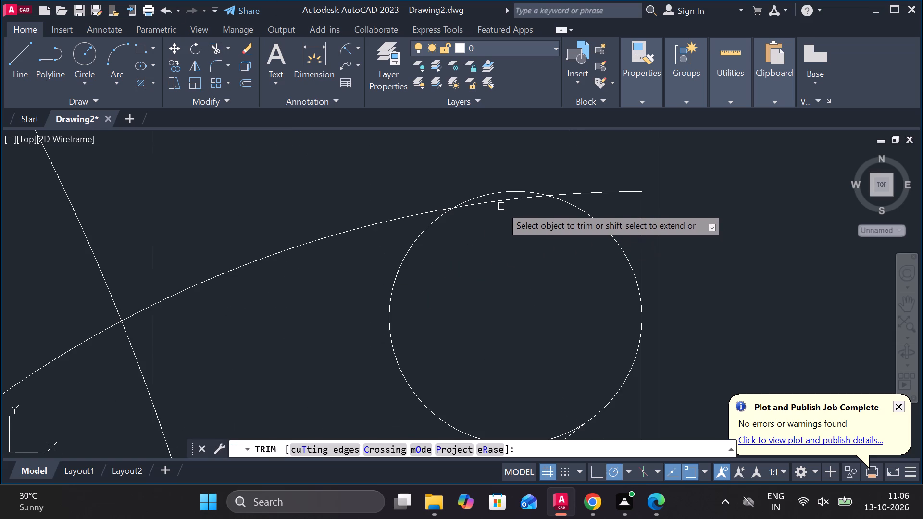
{"action": "left_click", "coordinate": [501, 203]}
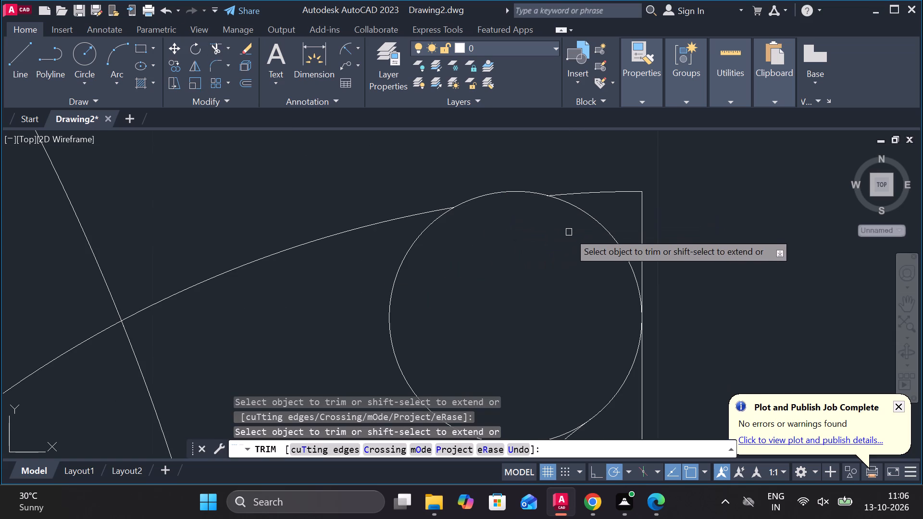
{"action": "left_click", "coordinate": [388, 313]}
Trim the large outer circle's arc inside the hook tip and its arc between the tip and the vertical centerline.
{"action": "scroll", "coordinate": [488, 297], "scroll_direction": "down", "scroll_amount": 3}
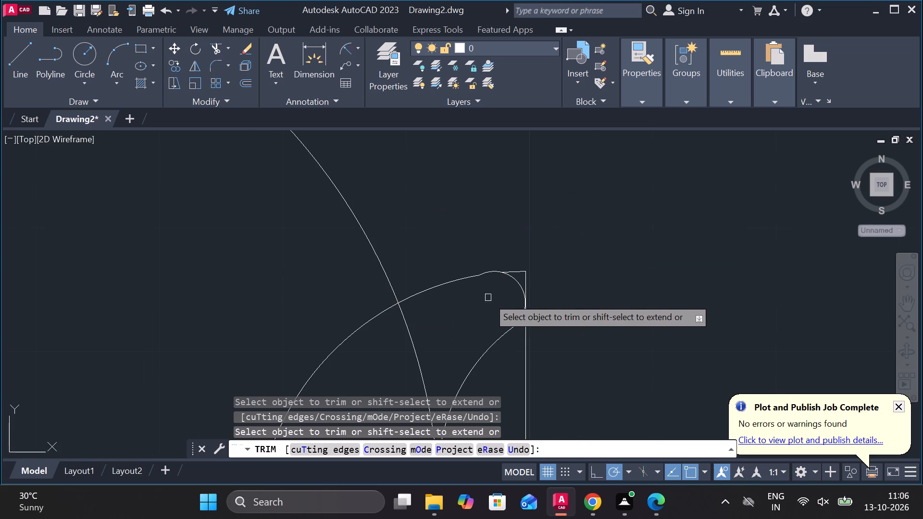
{"action": "scroll", "coordinate": [598, 291], "scroll_direction": "down", "scroll_amount": 1}
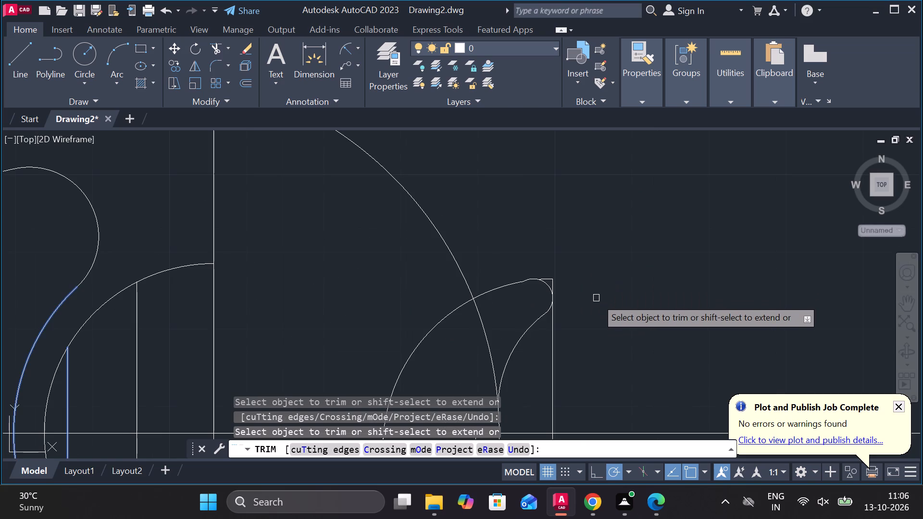
{"action": "scroll", "coordinate": [572, 324], "scroll_direction": "down", "scroll_amount": 2}
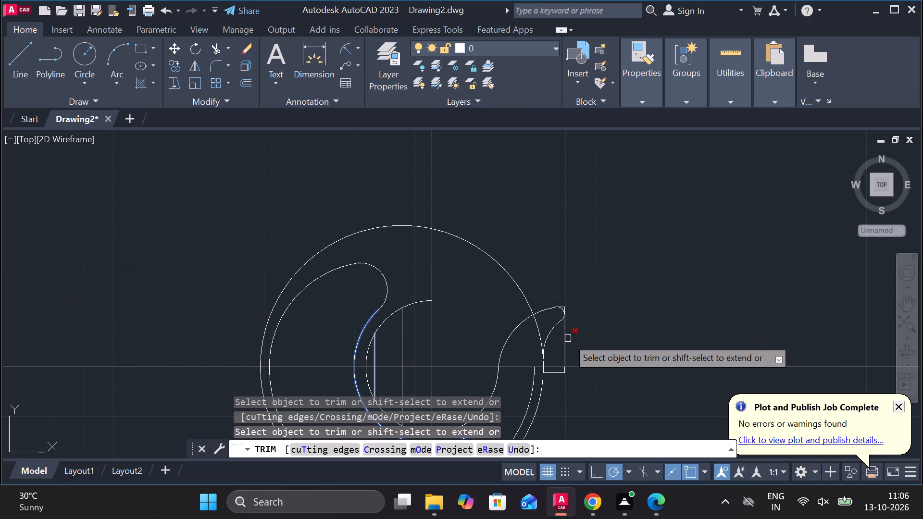
{"action": "left_click", "coordinate": [535, 330]}
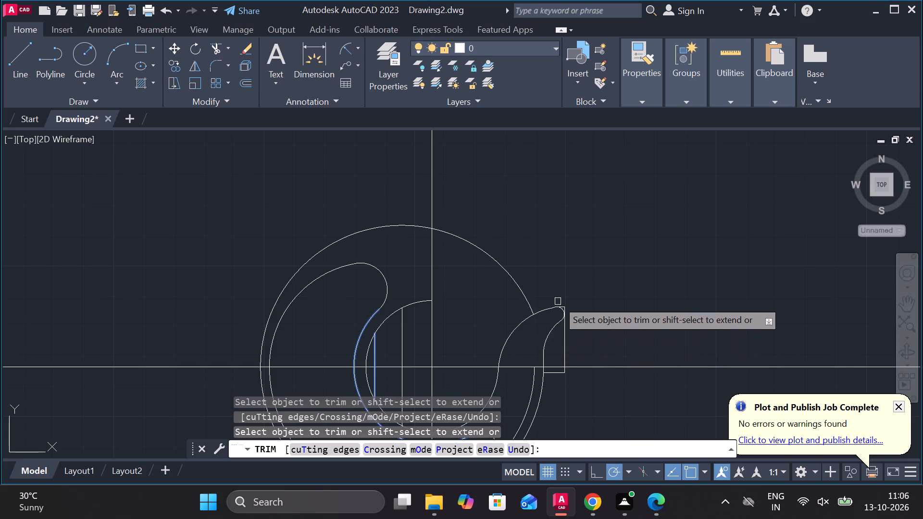
{"action": "scroll", "coordinate": [552, 325], "scroll_direction": "up", "scroll_amount": 1}
{"action": "scroll", "coordinate": [517, 343], "scroll_direction": "up", "scroll_amount": 4}
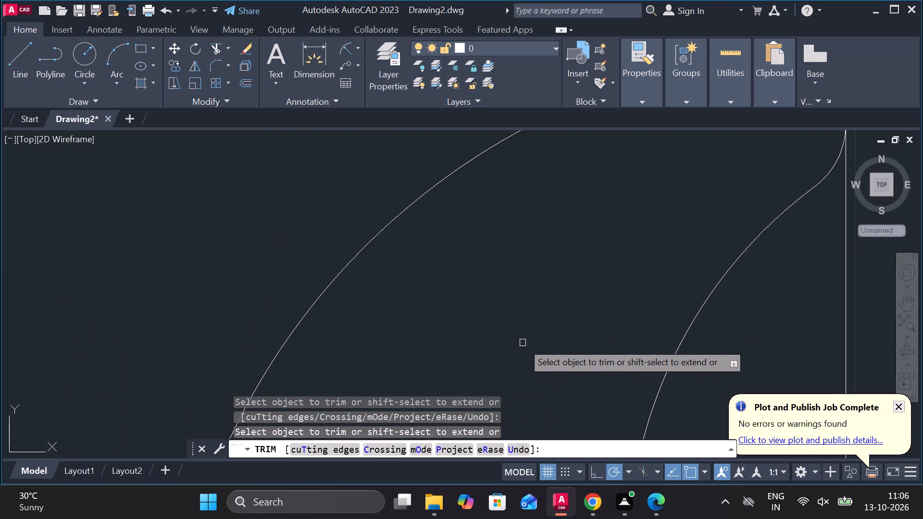
{"action": "scroll", "coordinate": [523, 343], "scroll_direction": "down", "scroll_amount": 4}
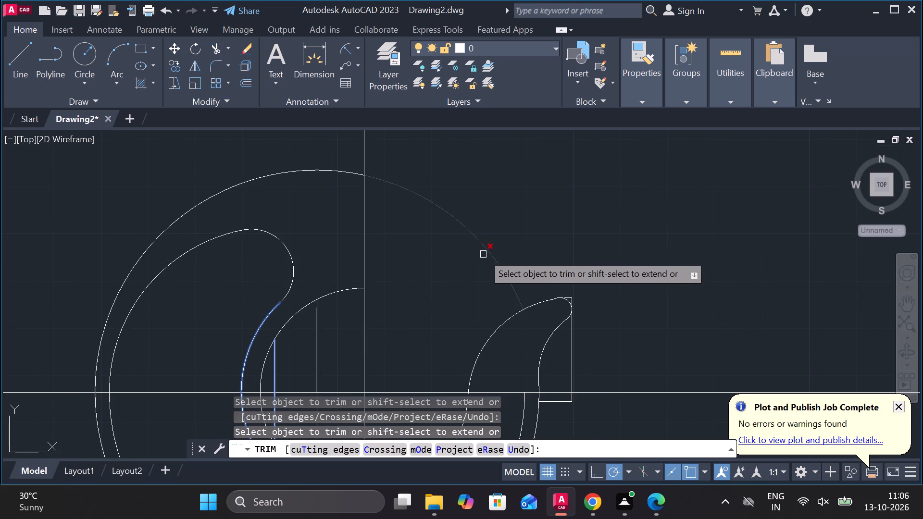
{"action": "left_click", "coordinate": [487, 248]}
{"action": "scroll", "coordinate": [519, 230], "scroll_direction": "down", "scroll_amount": 2}
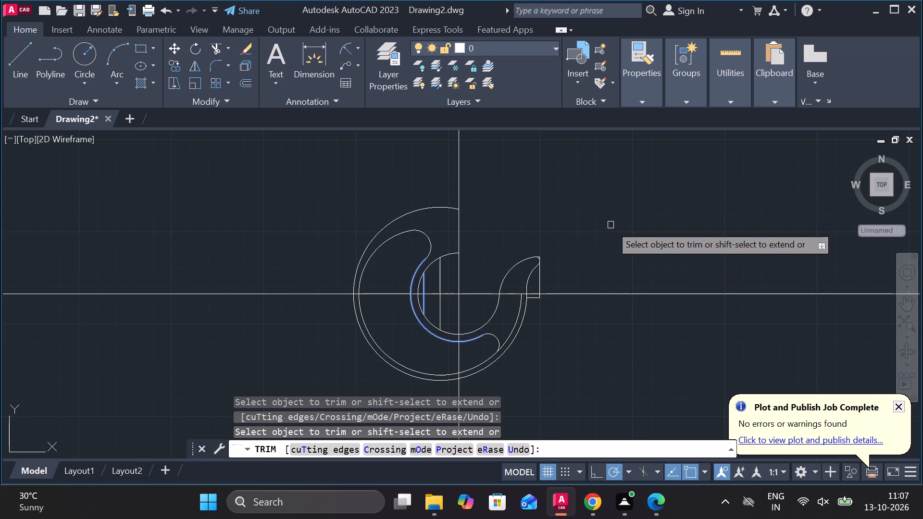
{"action": "key", "text": "Escape"}
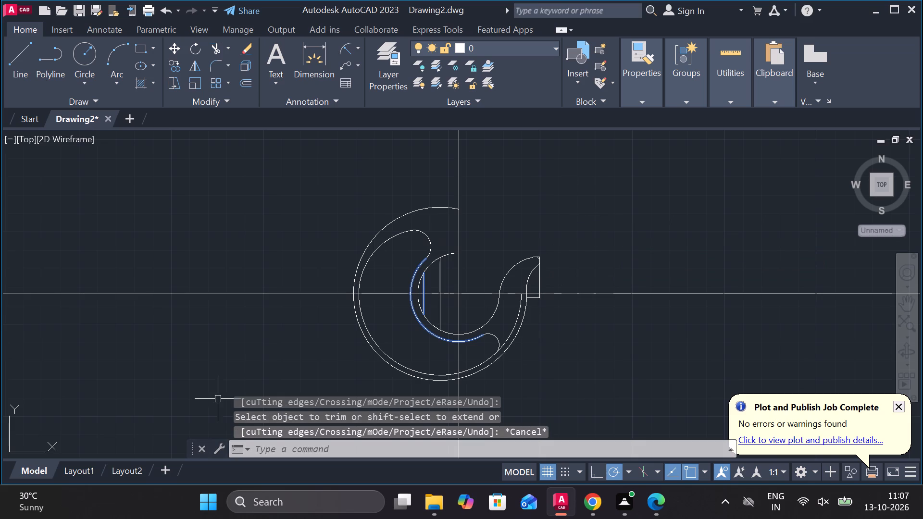
Copy the horizontal centerline 60 units upward from its intersection with the vertical centerline.
{"action": "left_click", "coordinate": [308, 296]}
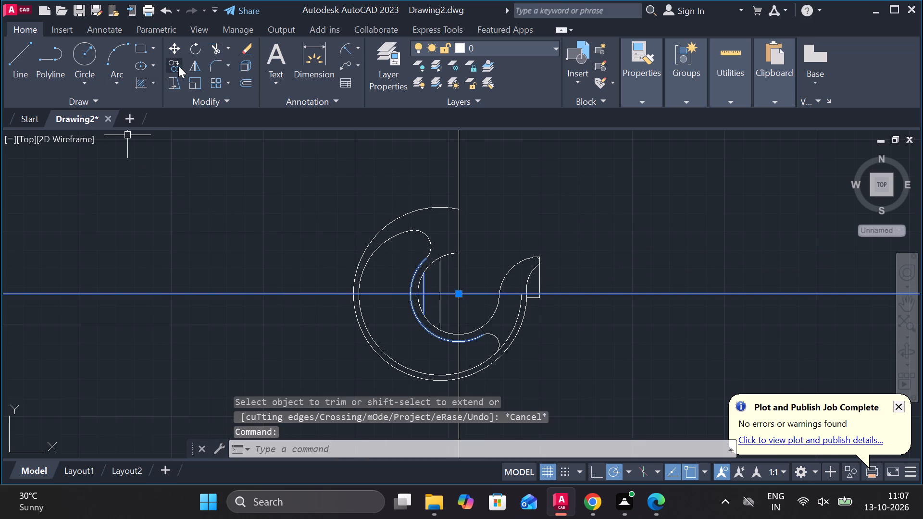
{"action": "left_click", "coordinate": [175, 66]}
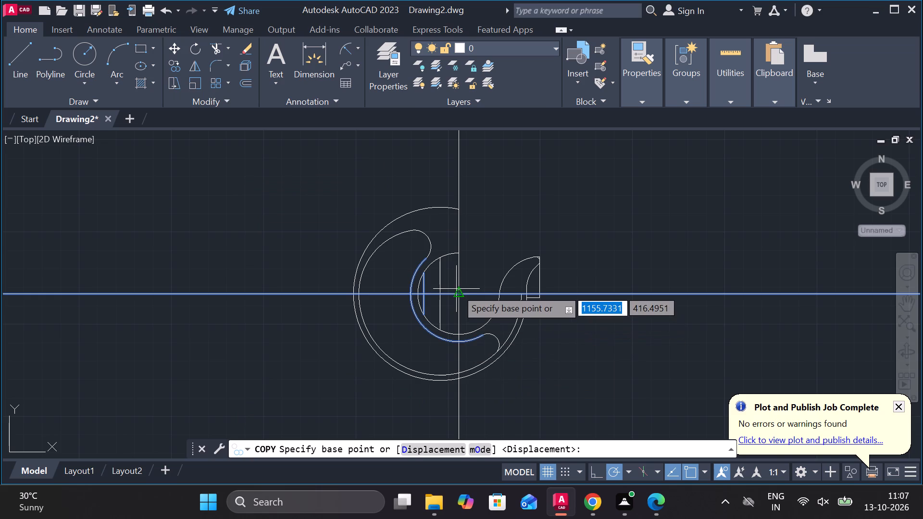
{"action": "left_click", "coordinate": [457, 295]}
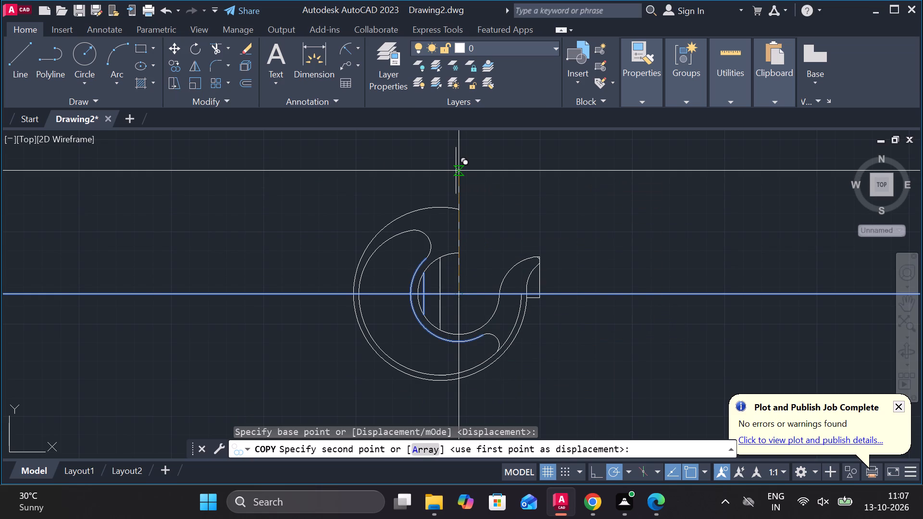
{"action": "key", "text": "6"}
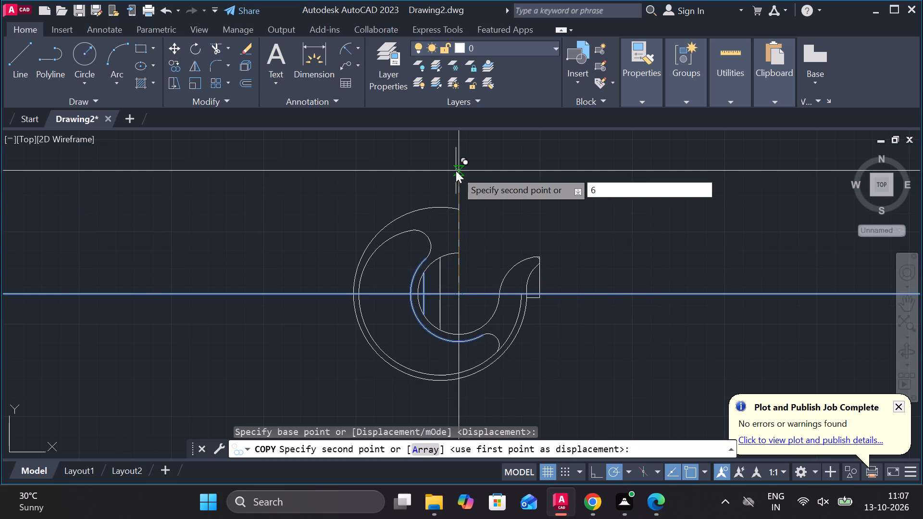
{"action": "key", "text": "0"}
{"action": "key", "text": "Return"}
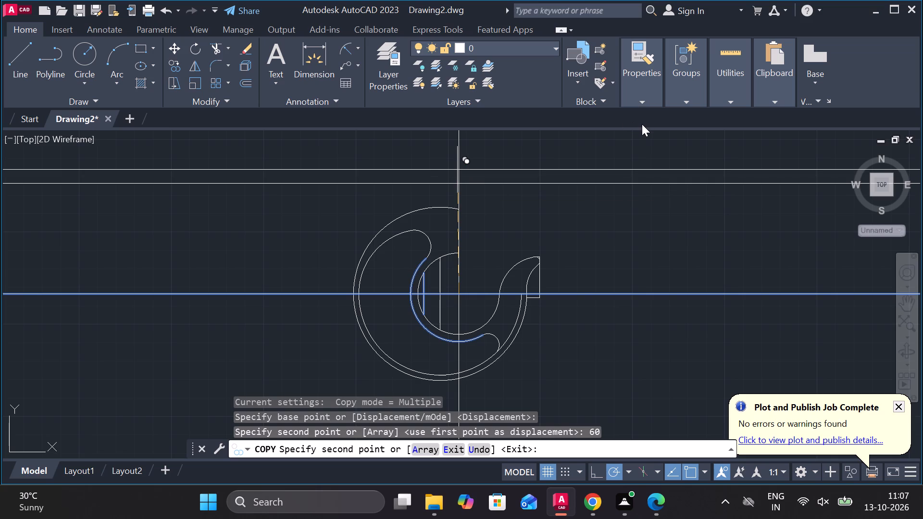
{"action": "key", "text": "Escape"}
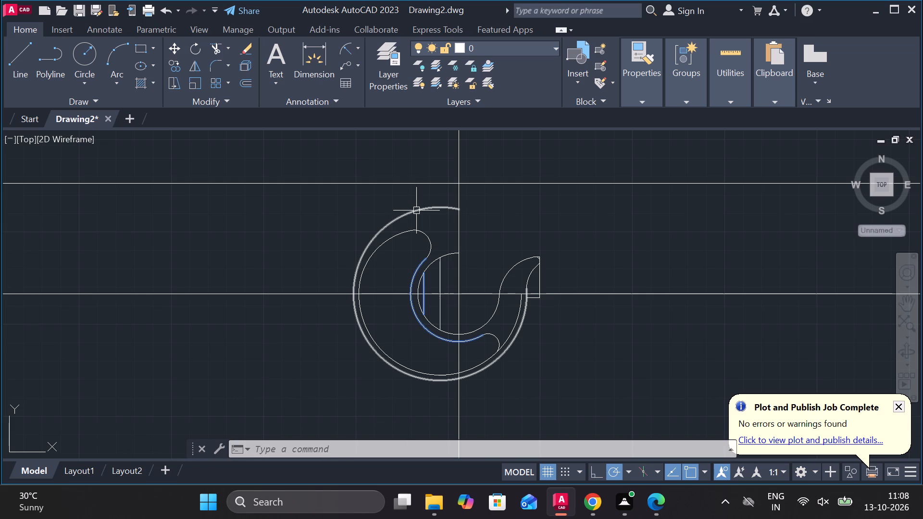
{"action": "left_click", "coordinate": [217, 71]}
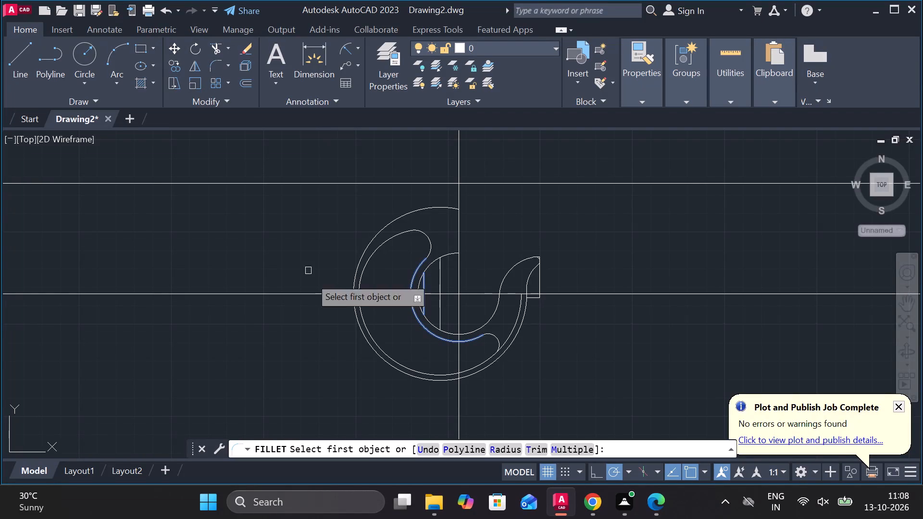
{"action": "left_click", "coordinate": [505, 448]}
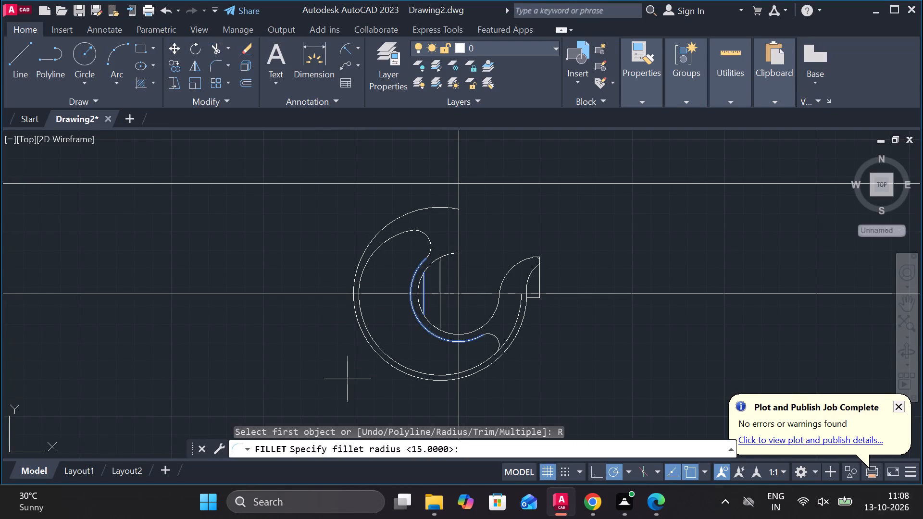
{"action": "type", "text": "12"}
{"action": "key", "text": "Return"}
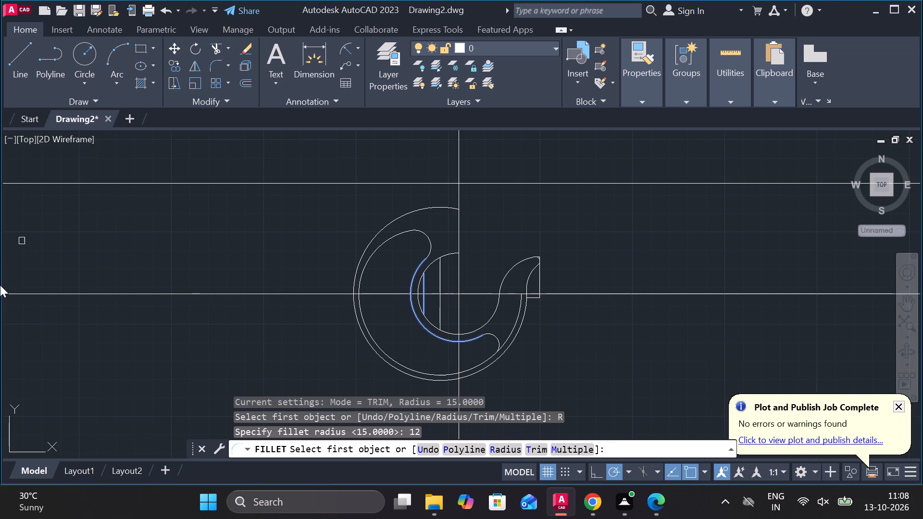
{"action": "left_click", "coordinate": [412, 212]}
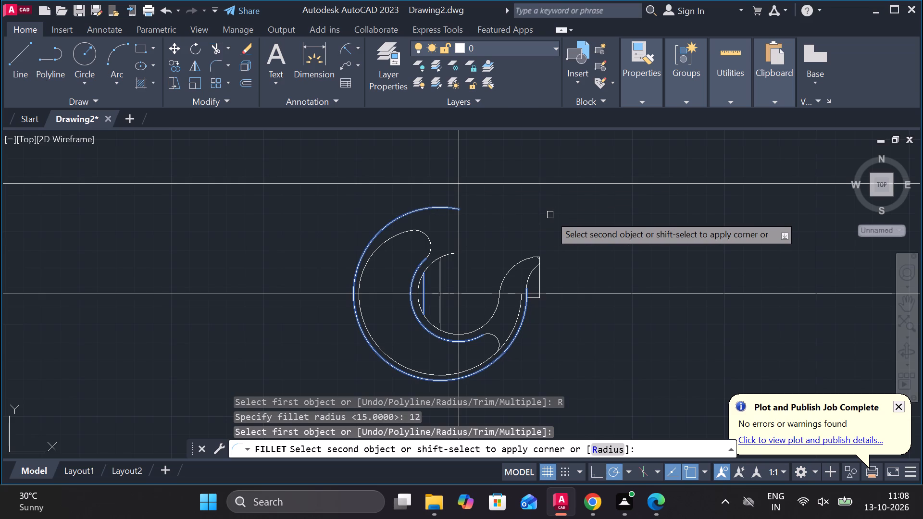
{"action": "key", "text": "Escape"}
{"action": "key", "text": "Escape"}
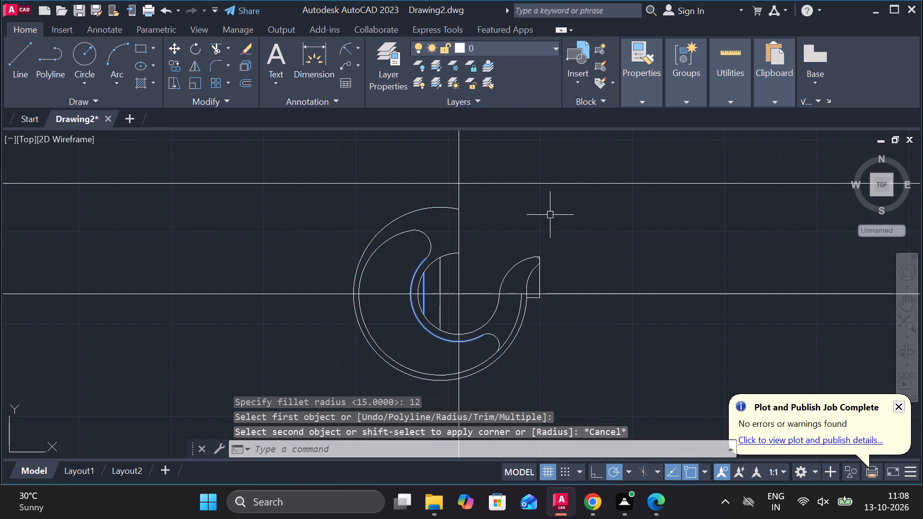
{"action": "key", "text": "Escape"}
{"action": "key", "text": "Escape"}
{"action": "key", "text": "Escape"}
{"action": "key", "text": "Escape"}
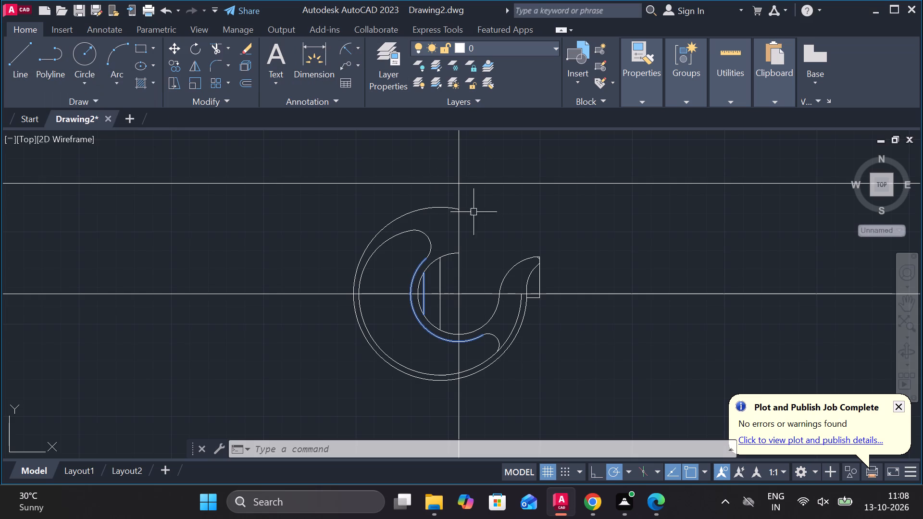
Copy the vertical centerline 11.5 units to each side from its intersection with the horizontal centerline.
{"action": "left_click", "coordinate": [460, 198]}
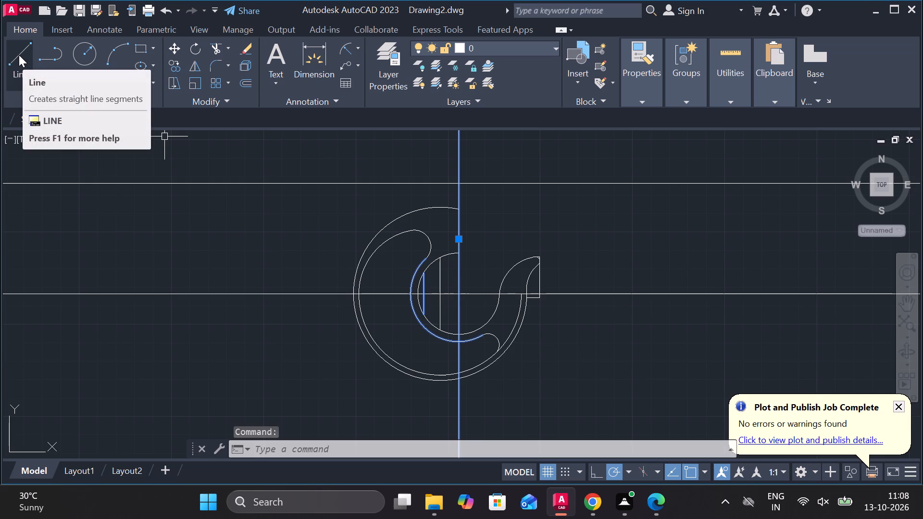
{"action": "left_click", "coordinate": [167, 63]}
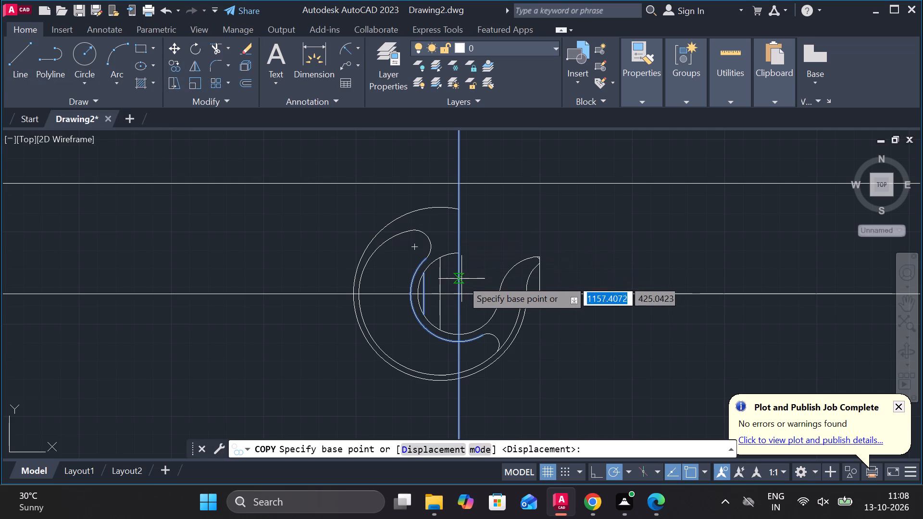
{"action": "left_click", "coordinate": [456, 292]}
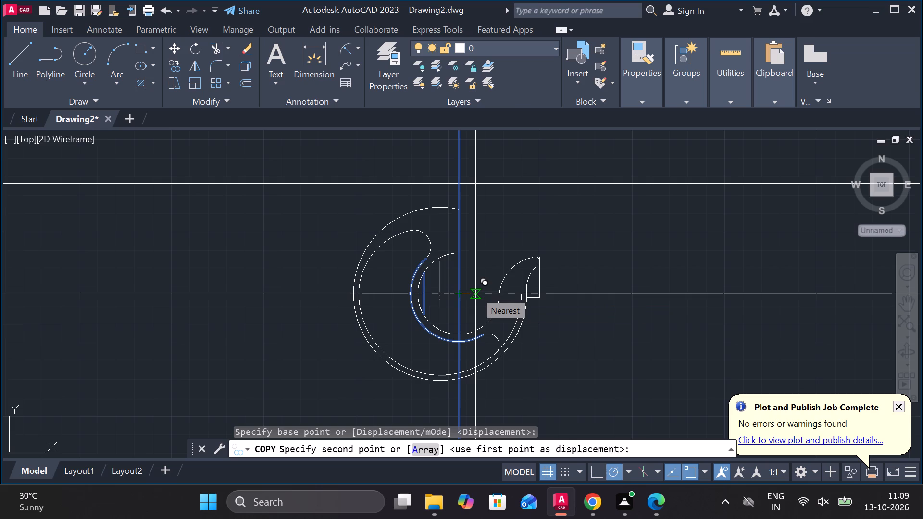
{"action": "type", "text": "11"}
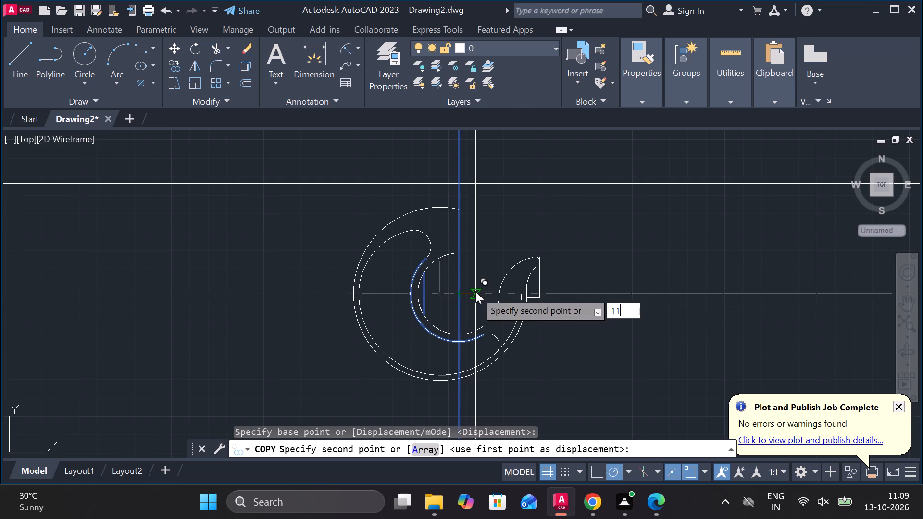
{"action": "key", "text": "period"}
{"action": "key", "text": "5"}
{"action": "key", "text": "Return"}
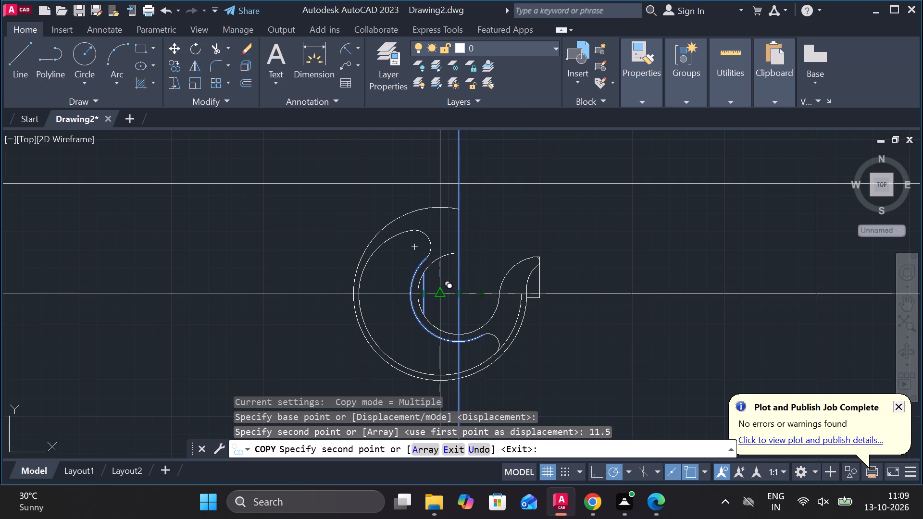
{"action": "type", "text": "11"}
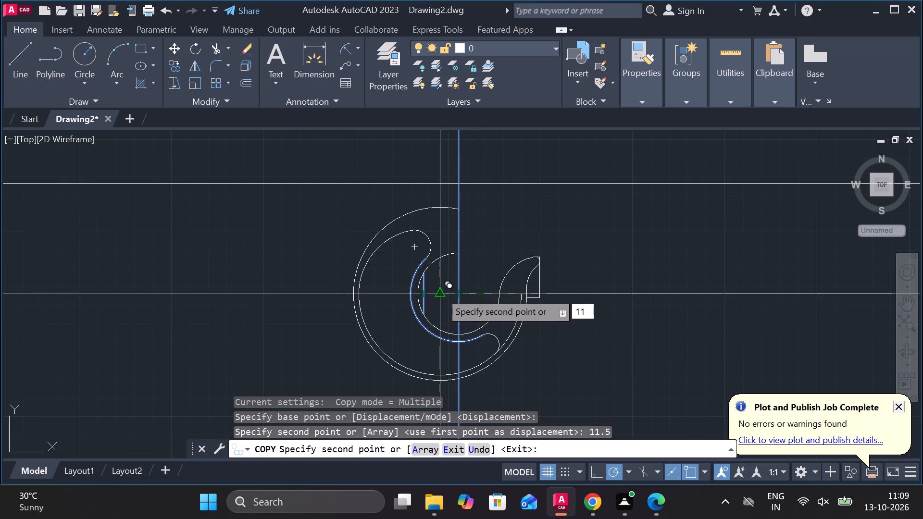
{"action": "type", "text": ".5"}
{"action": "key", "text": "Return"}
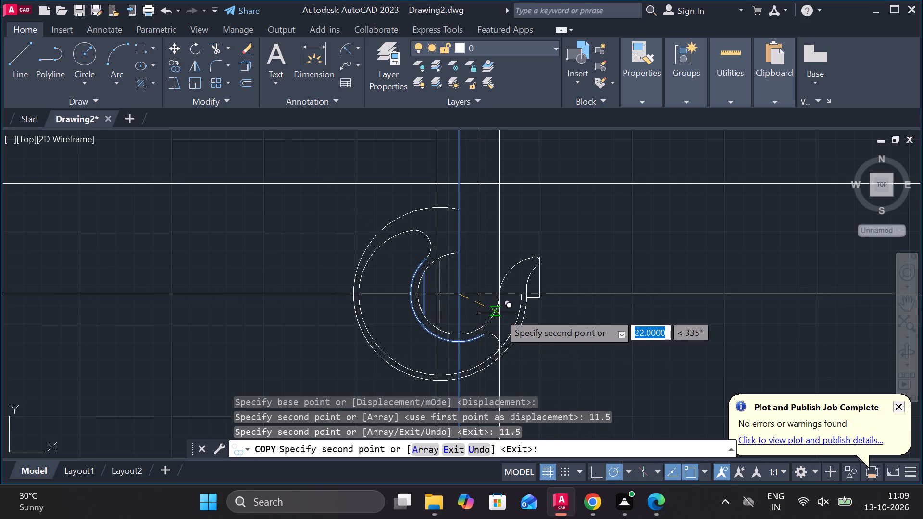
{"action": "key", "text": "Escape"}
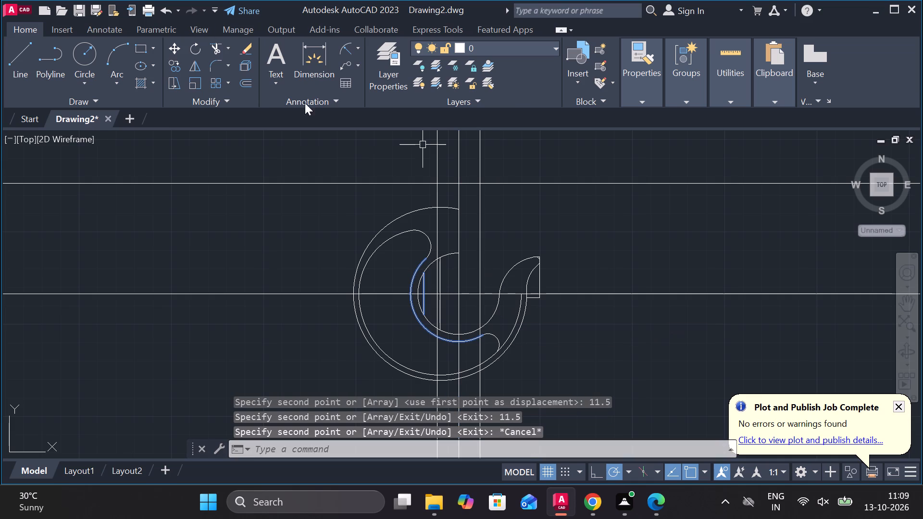
Check the spacing between the two vertical centerline copies with a temporary linear dimension.
{"action": "left_click", "coordinate": [358, 47]}
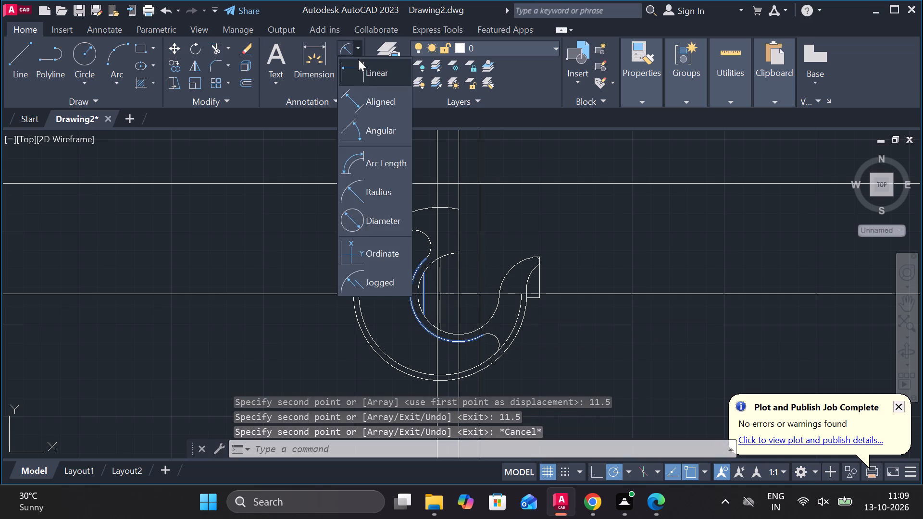
{"action": "left_click", "coordinate": [358, 64]}
{"action": "left_click", "coordinate": [437, 161]}
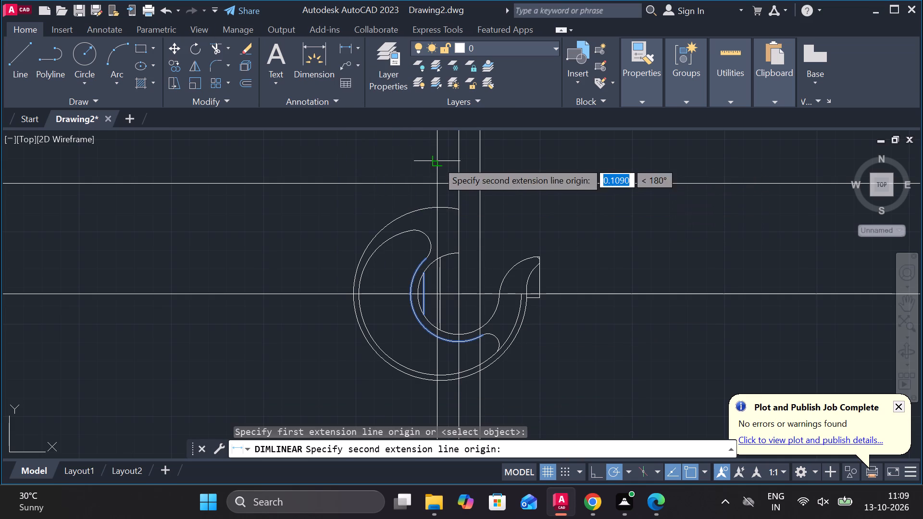
{"action": "left_click", "coordinate": [478, 163]}
{"action": "scroll", "coordinate": [478, 163], "scroll_direction": "up", "scroll_amount": 3}
{"action": "scroll", "coordinate": [475, 170], "scroll_direction": "down", "scroll_amount": 3}
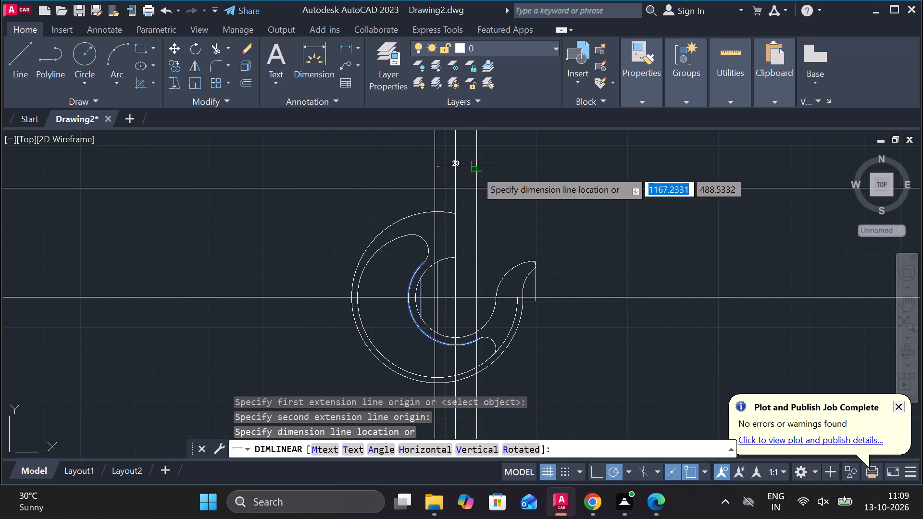
{"action": "key", "text": "Escape"}
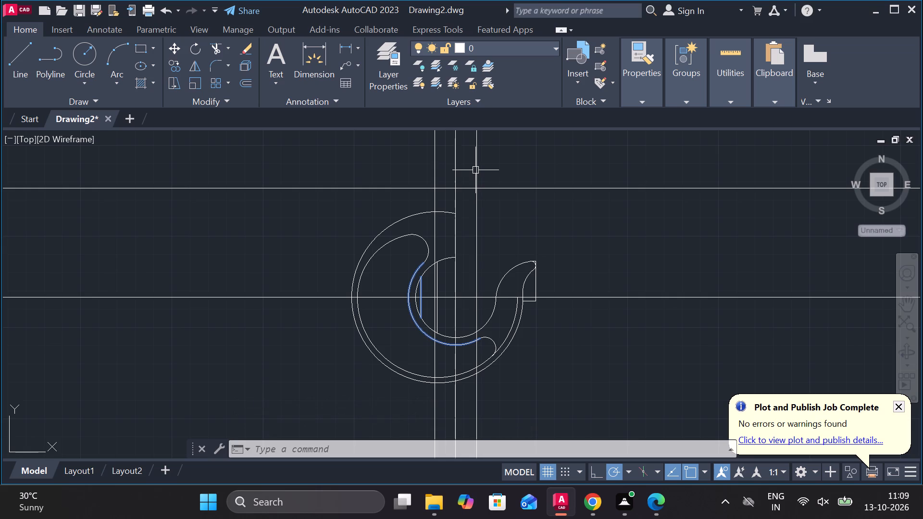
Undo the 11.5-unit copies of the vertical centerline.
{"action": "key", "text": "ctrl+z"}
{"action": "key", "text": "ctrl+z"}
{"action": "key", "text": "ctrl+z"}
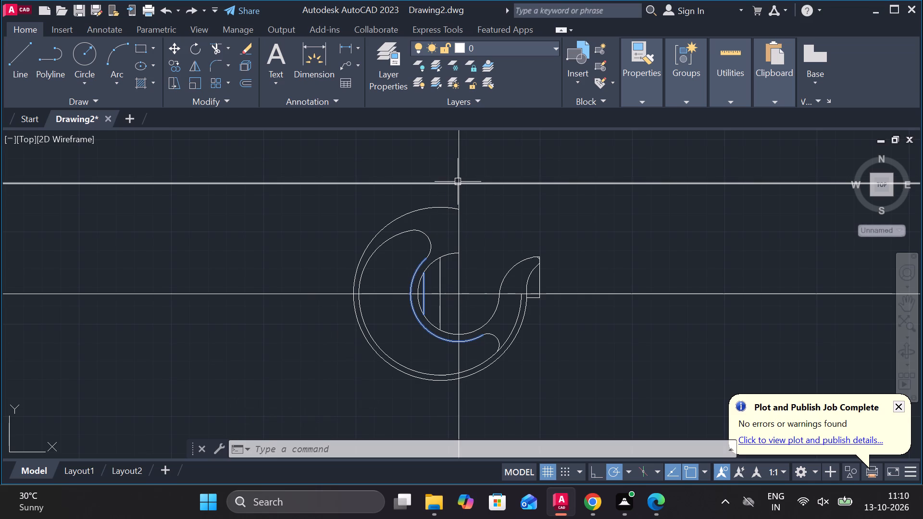
Copy the vertical centerline 12 units to each side from its intersection with the upper horizontal line.
{"action": "left_click", "coordinate": [460, 161]}
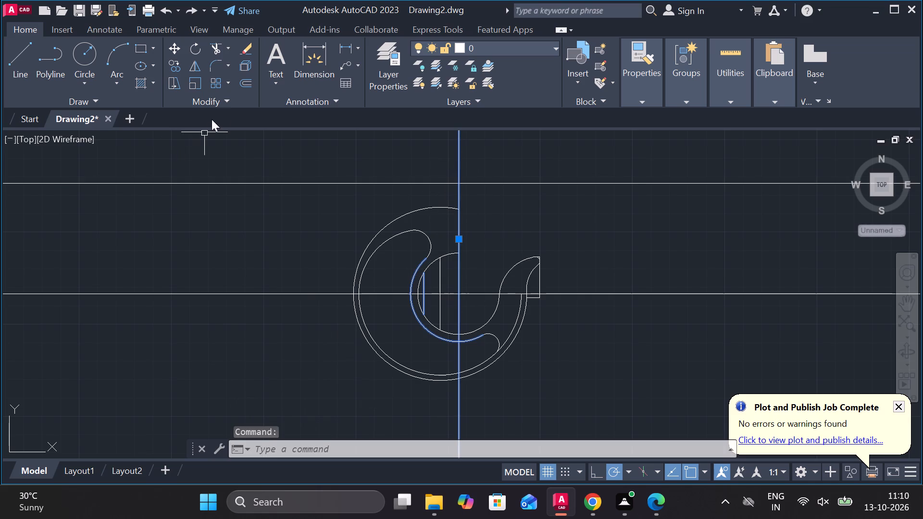
{"action": "left_click", "coordinate": [175, 70]}
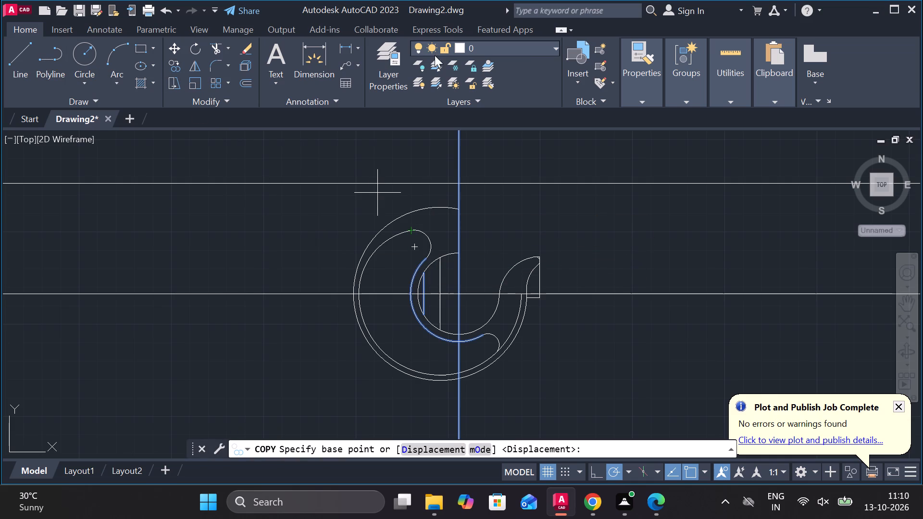
{"action": "left_click", "coordinate": [461, 182]}
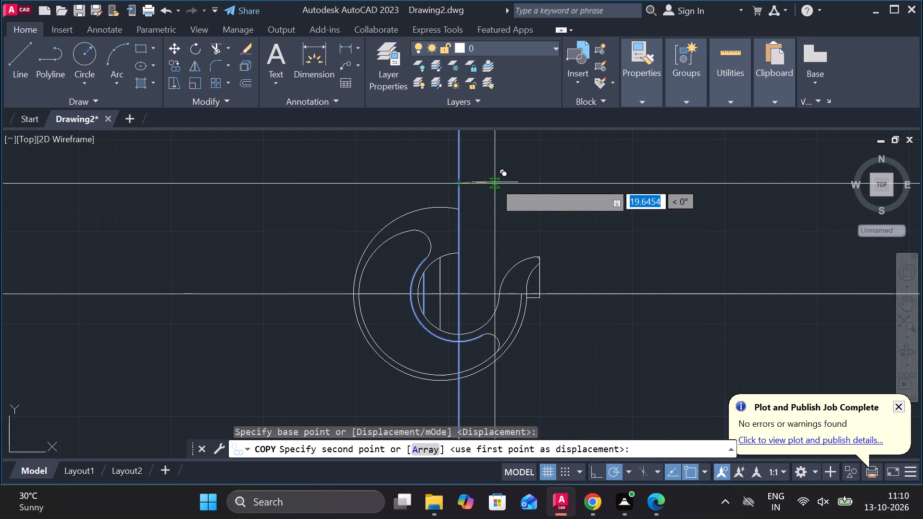
{"action": "type", "text": "12"}
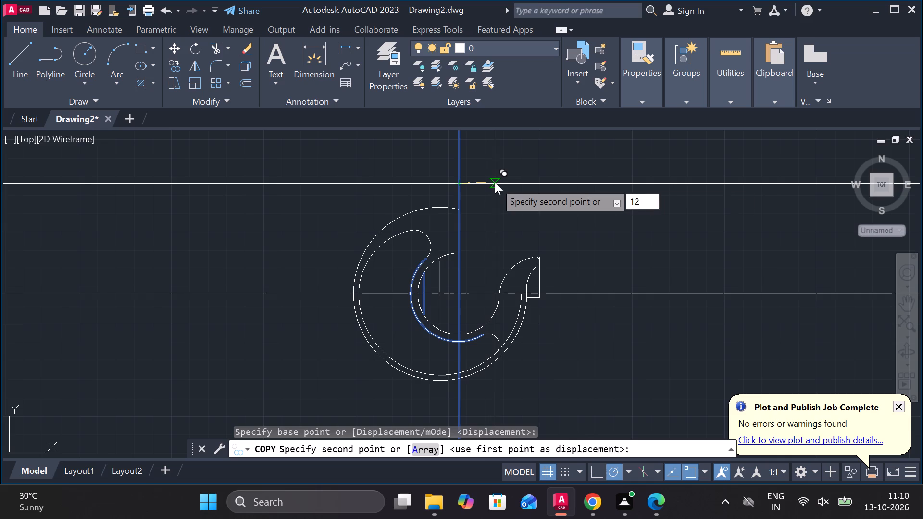
{"action": "key", "text": "Return"}
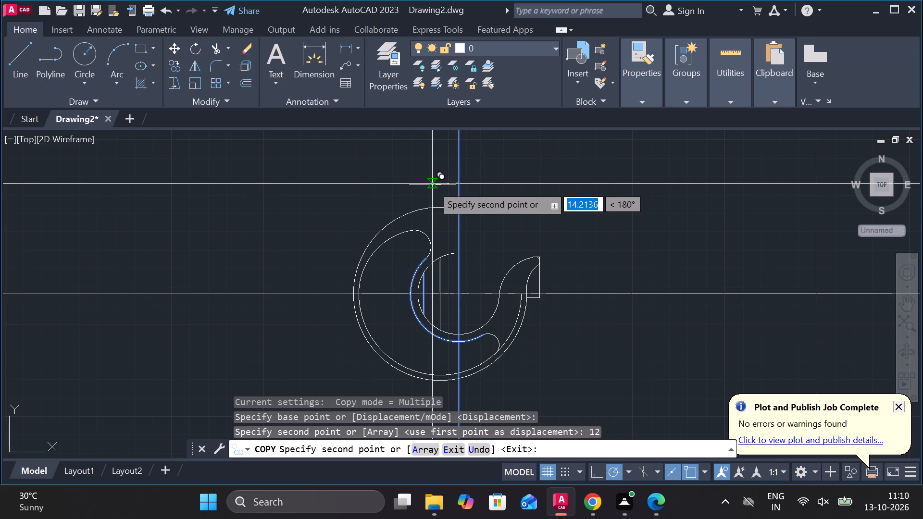
{"action": "type", "text": "12"}
{"action": "key", "text": "Return"}
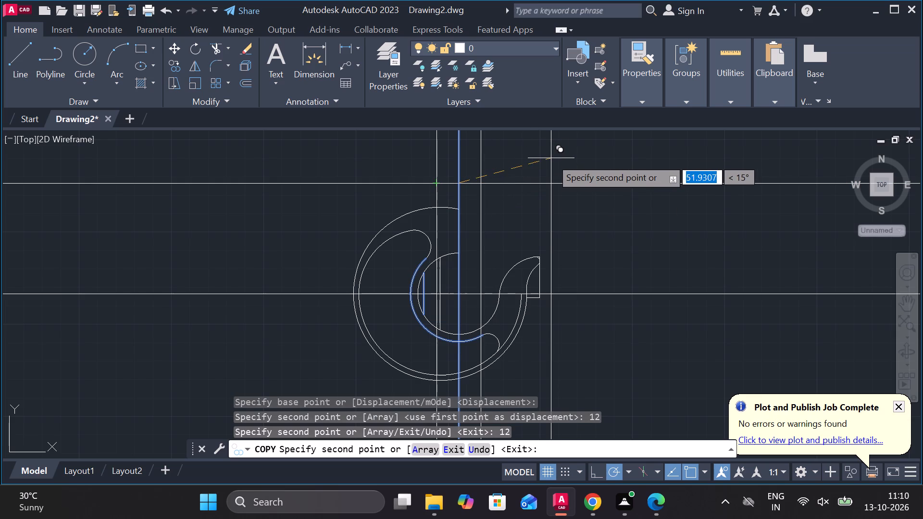
{"action": "key", "text": "Escape"}
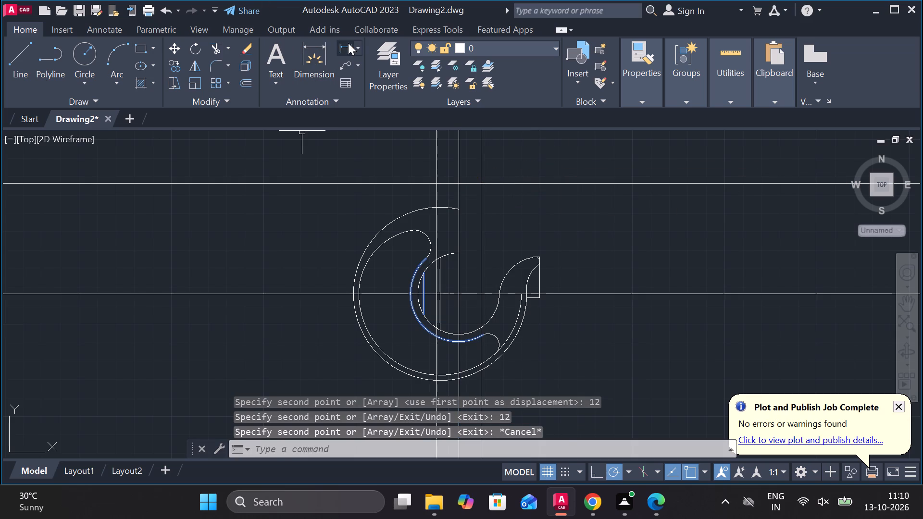
Check the spacing between the two new vertical copies with a temporary linear dimension.
{"action": "left_click", "coordinate": [345, 47]}
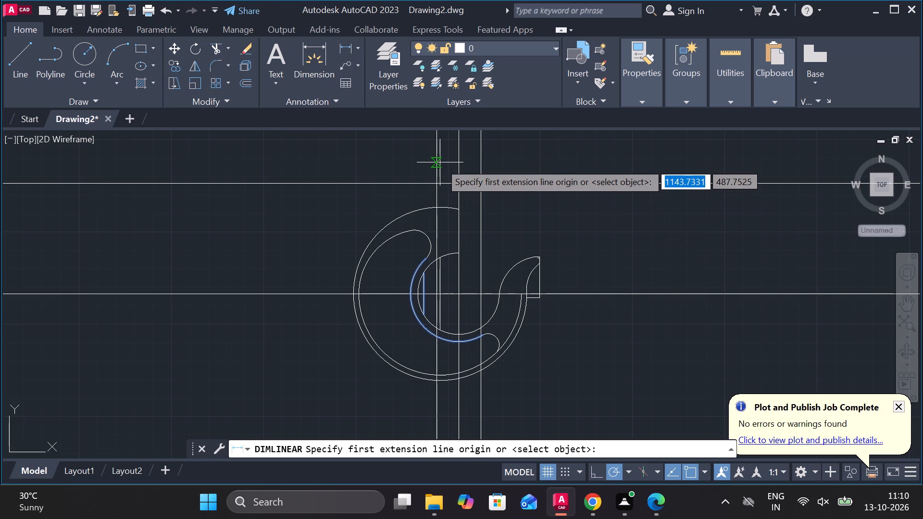
{"action": "double_click", "coordinate": [436, 162]}
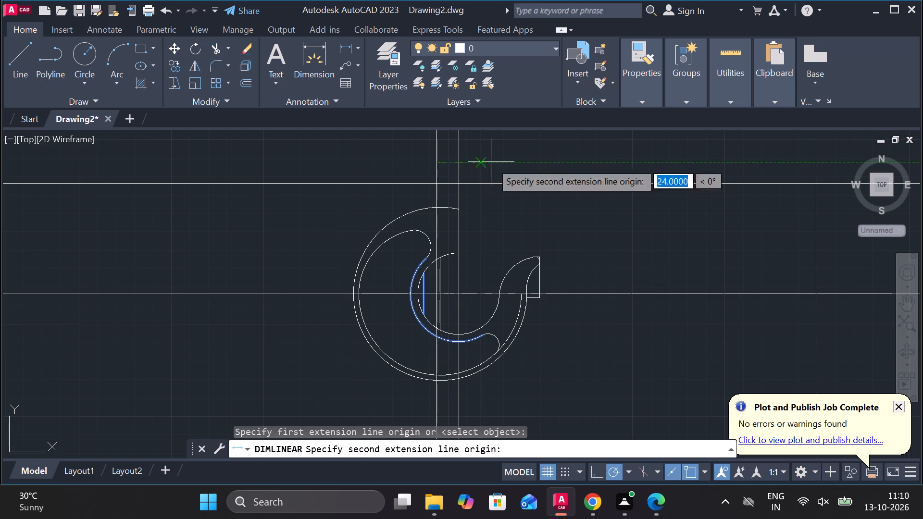
{"action": "left_click", "coordinate": [485, 162]}
{"action": "scroll", "coordinate": [490, 169], "scroll_direction": "up", "scroll_amount": 3}
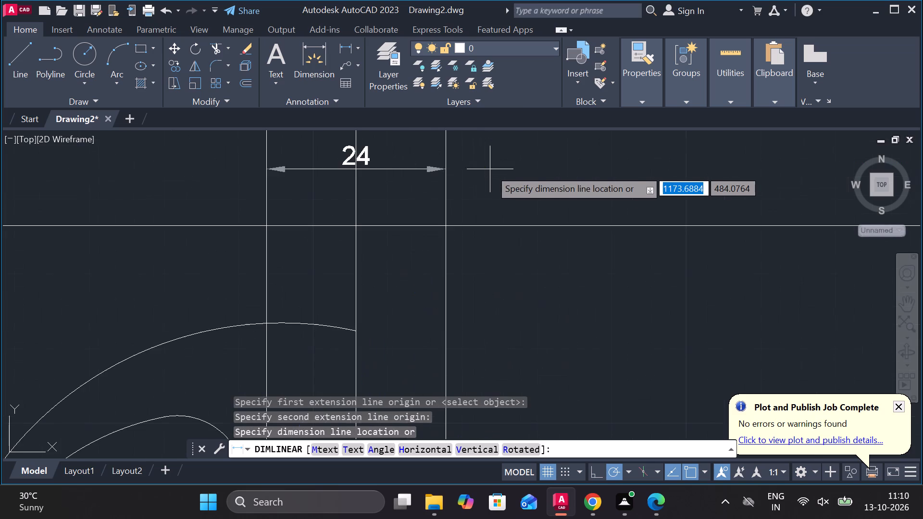
{"action": "scroll", "coordinate": [490, 169], "scroll_direction": "down", "scroll_amount": 3}
{"action": "key", "text": "Escape"}
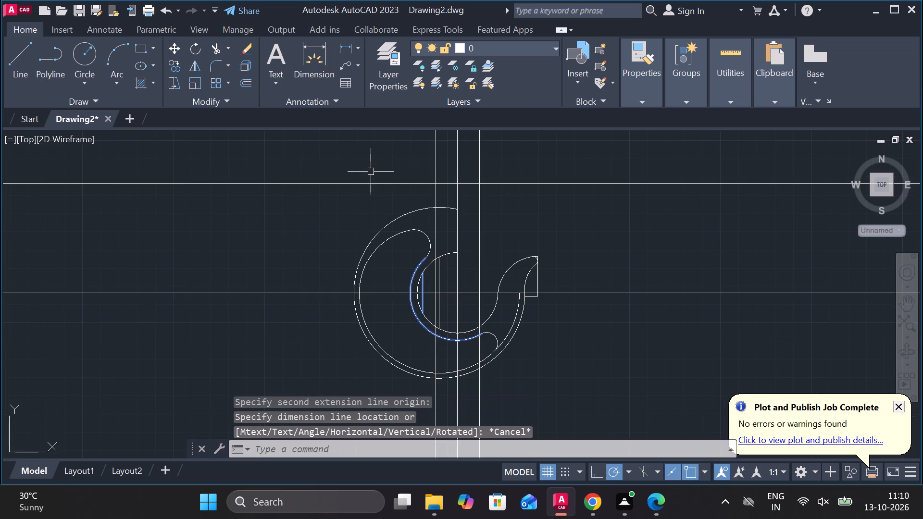
Trim the upper horizontal line outside the two vertical copies, and the copies below it to the large outer arc and the horizontal centerline.
{"action": "left_click", "coordinate": [214, 43]}
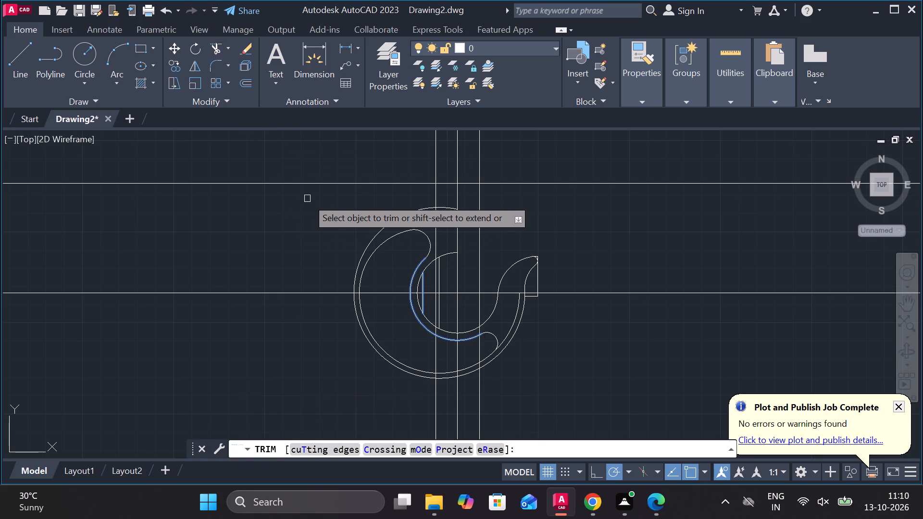
{"action": "left_click", "coordinate": [313, 180]}
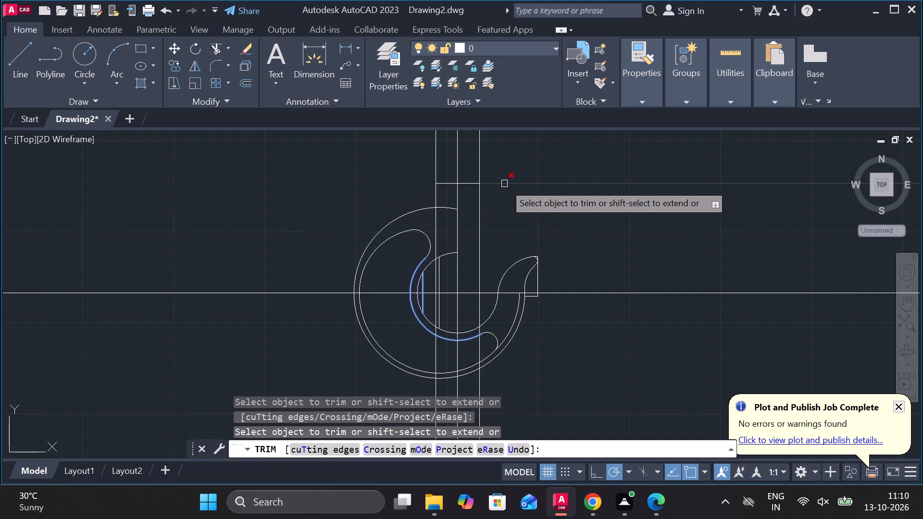
{"action": "left_click", "coordinate": [511, 181]}
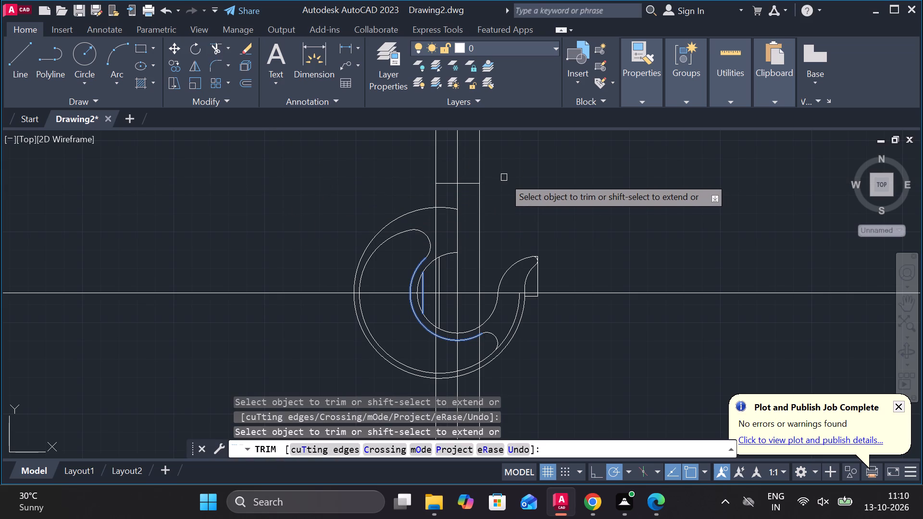
{"action": "left_click", "coordinate": [437, 198]}
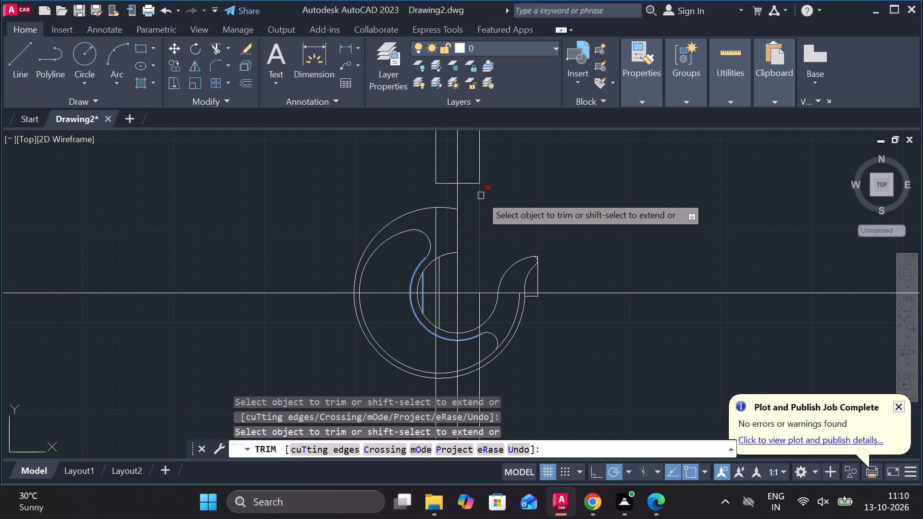
{"action": "left_click", "coordinate": [481, 196]}
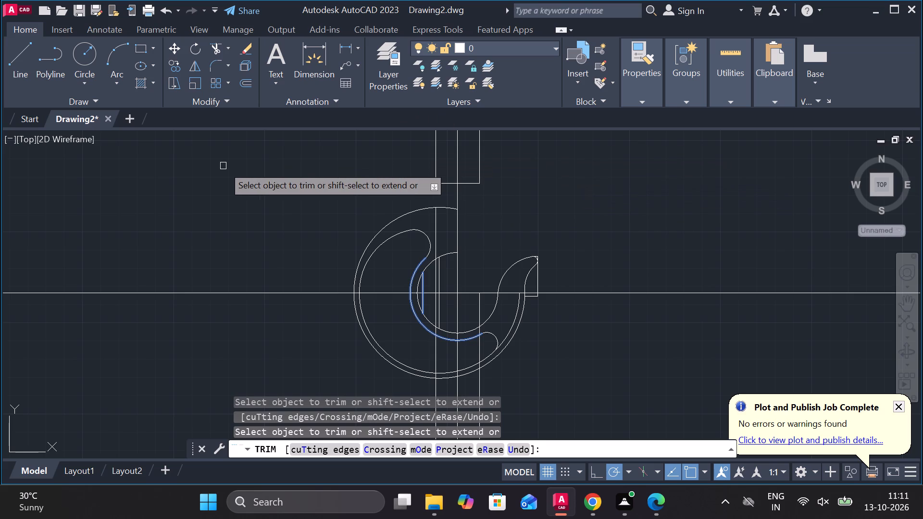
{"action": "key", "text": "Escape"}
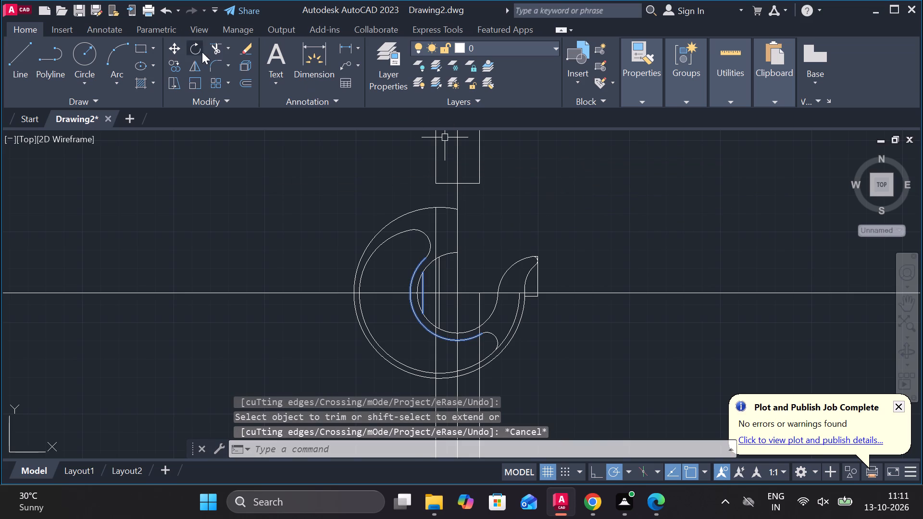
Fillet the large outer arc to the shank's left vertical line with a radius of 12.
{"action": "left_click", "coordinate": [218, 68]}
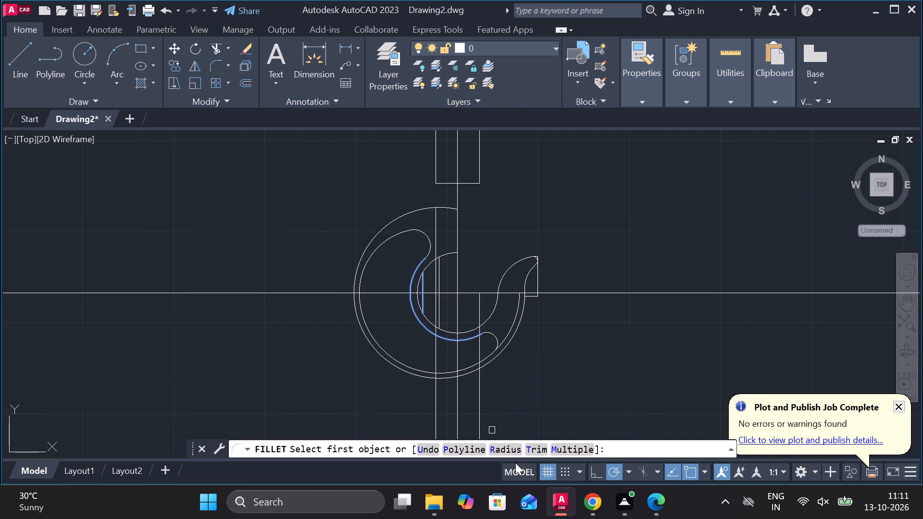
{"action": "left_click", "coordinate": [506, 445]}
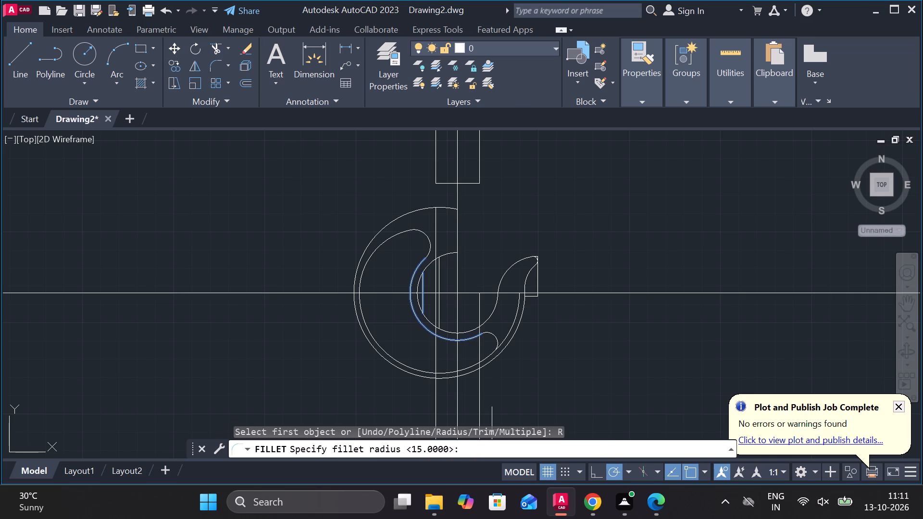
{"action": "type", "text": "12"}
{"action": "key", "text": "Return"}
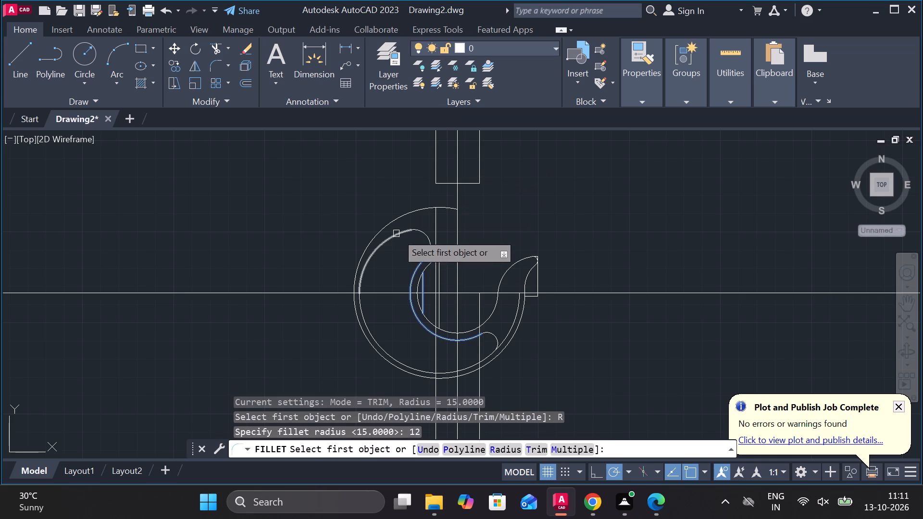
{"action": "left_click", "coordinate": [415, 210]}
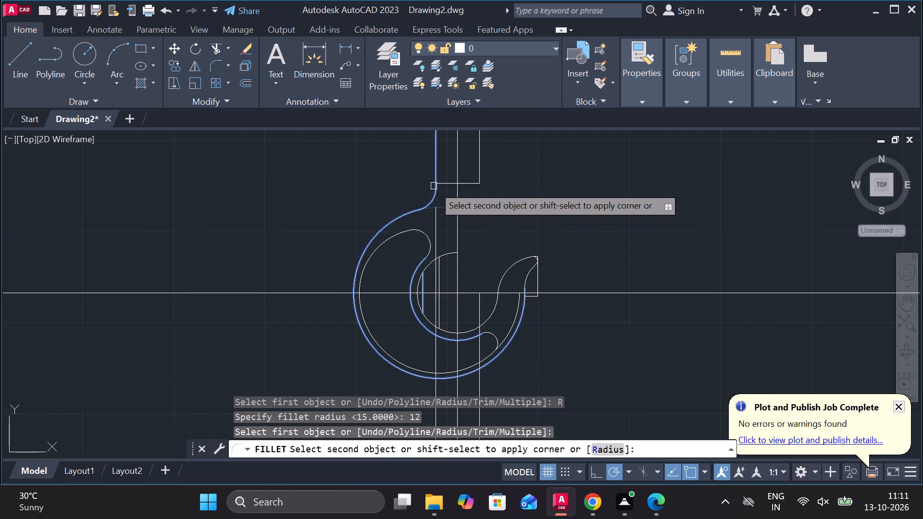
{"action": "left_click", "coordinate": [434, 186]}
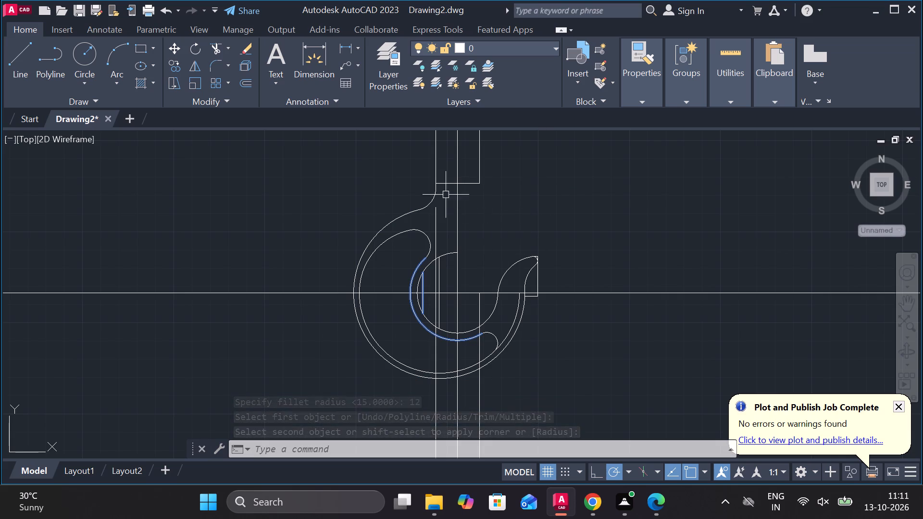
Fillet the inner hook arc to the shank's right vertical line with a radius of 39.
{"action": "left_click", "coordinate": [220, 69]}
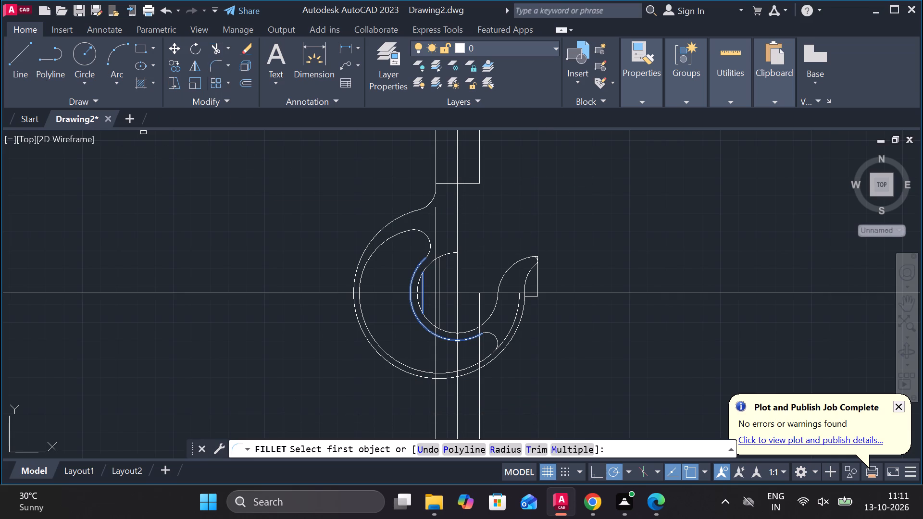
{"action": "left_click", "coordinate": [503, 447]}
{"action": "key", "text": "3"}
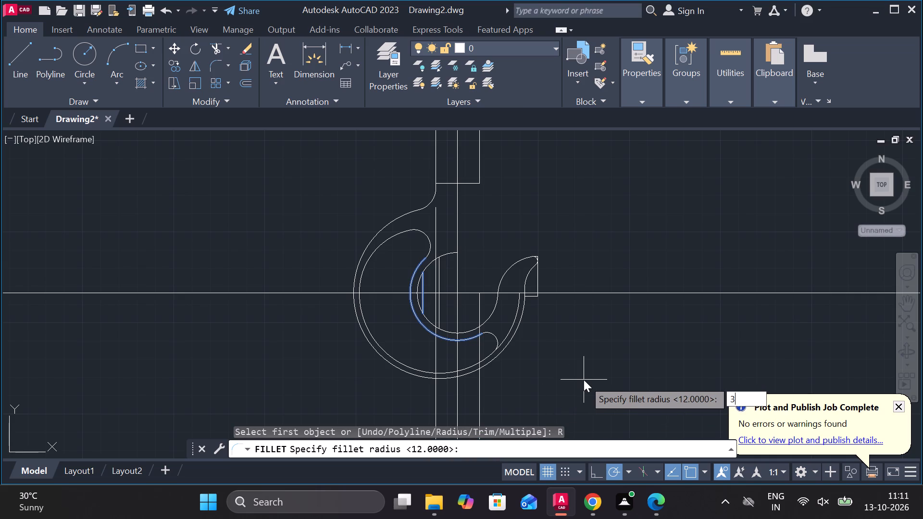
{"action": "key", "text": "9"}
{"action": "key", "text": "Return"}
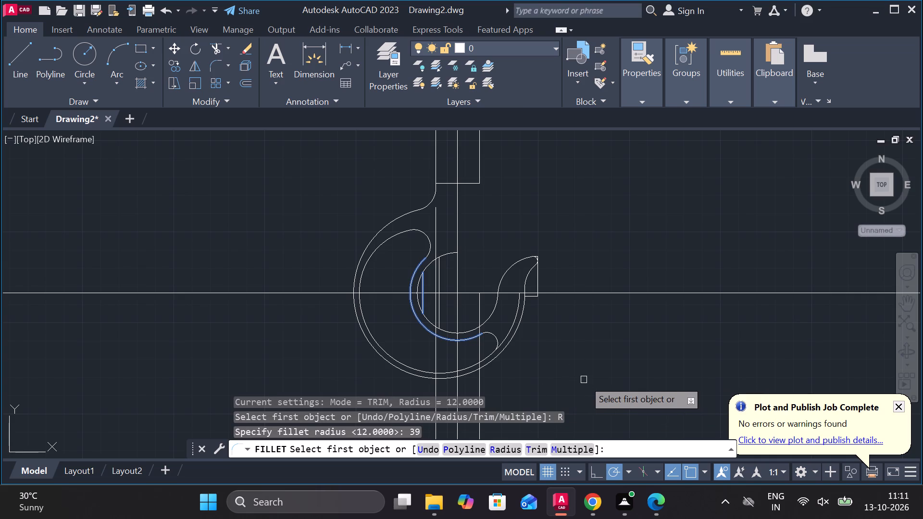
{"action": "left_click", "coordinate": [449, 255]}
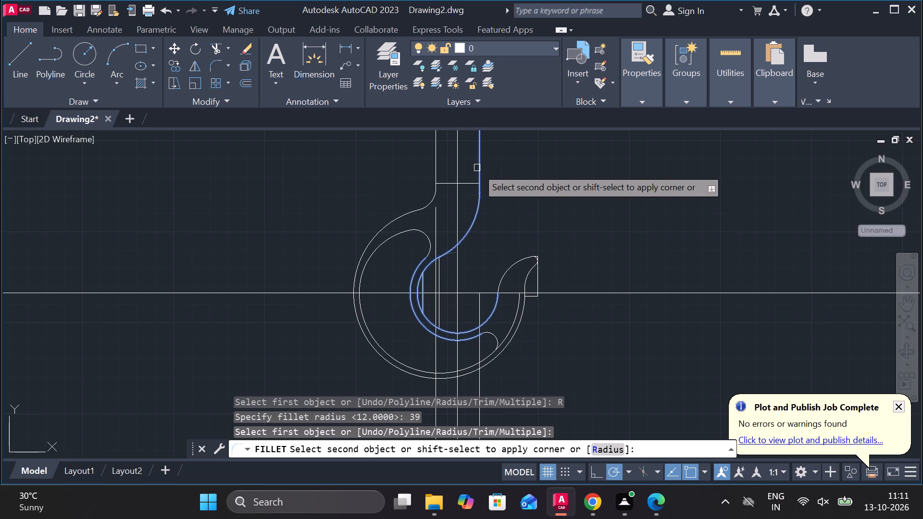
{"action": "left_click", "coordinate": [479, 181]}
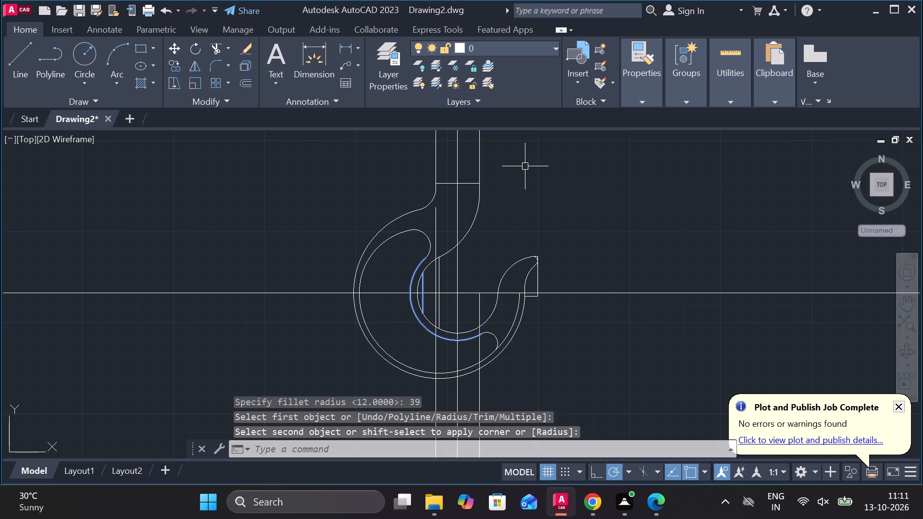
{"action": "key", "text": "Escape"}
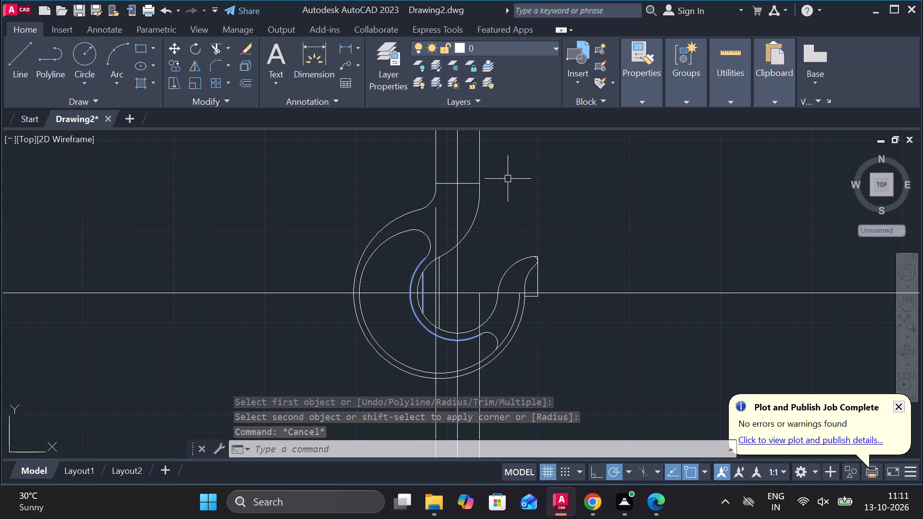
Copy the short horizontal line across the shank 25 units upward from its midpoint.
{"action": "scroll", "coordinate": [508, 171], "scroll_direction": "up", "scroll_amount": 1}
{"action": "scroll", "coordinate": [508, 171], "scroll_direction": "down", "scroll_amount": 3}
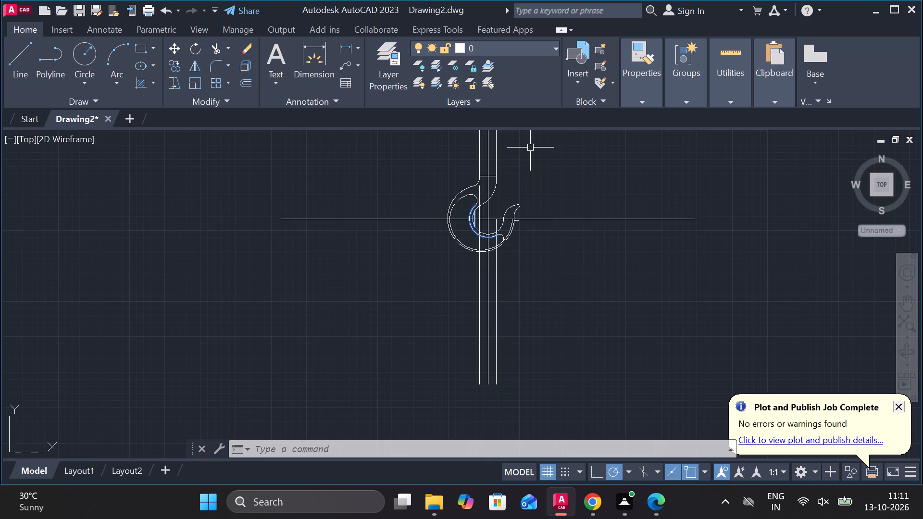
{"action": "scroll", "coordinate": [530, 148], "scroll_direction": "up", "scroll_amount": 1}
{"action": "scroll", "coordinate": [537, 342], "scroll_direction": "down", "scroll_amount": 3}
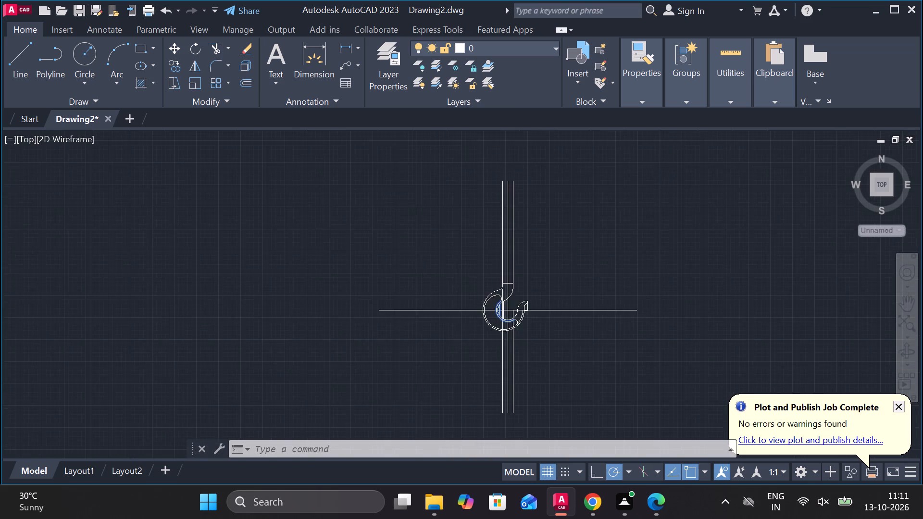
{"action": "scroll", "coordinate": [549, 271], "scroll_direction": "up", "scroll_amount": 2}
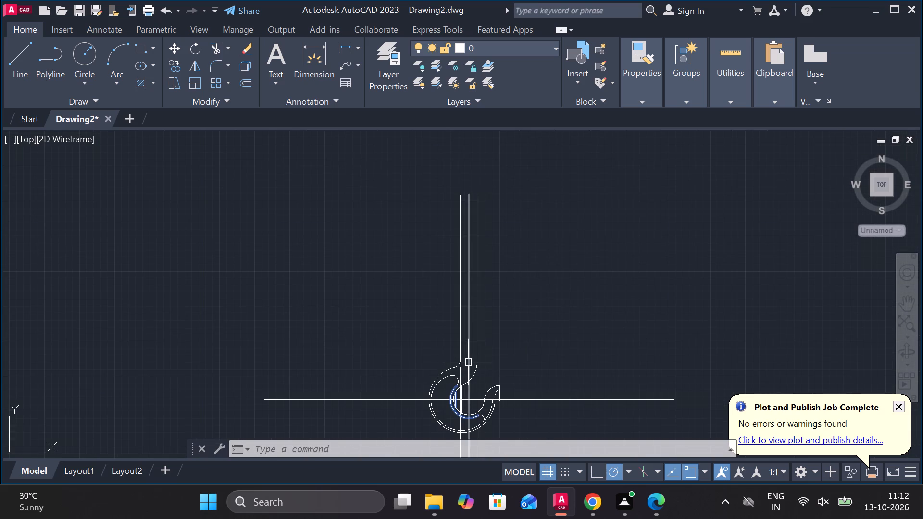
{"action": "scroll", "coordinate": [468, 364], "scroll_direction": "up", "scroll_amount": 2}
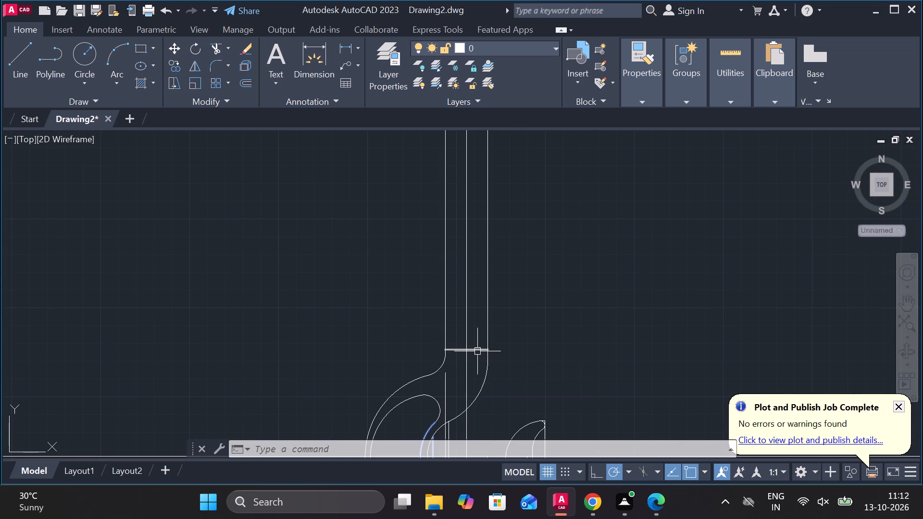
{"action": "left_click", "coordinate": [477, 350]}
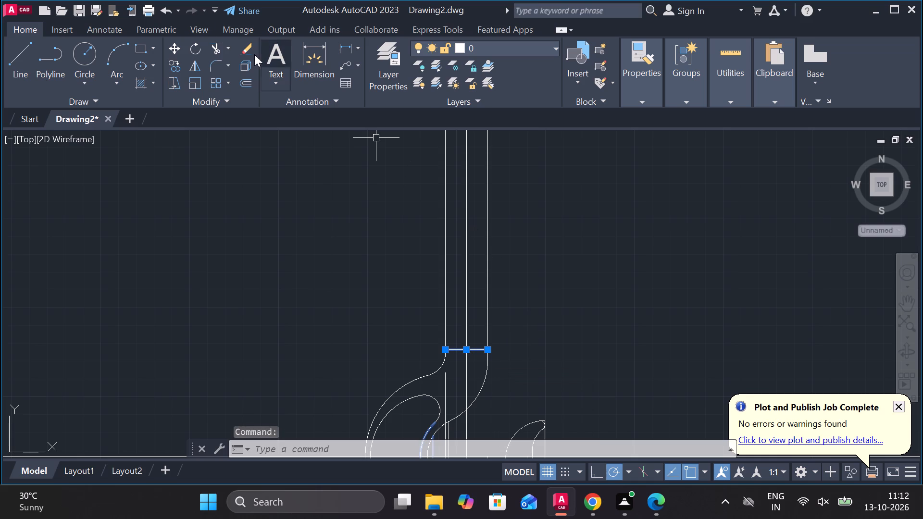
{"action": "left_click", "coordinate": [173, 68]}
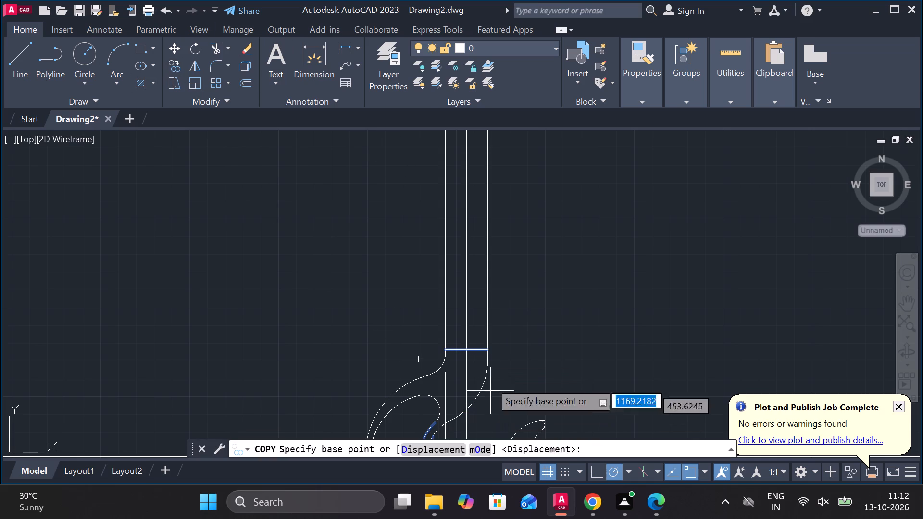
{"action": "left_click", "coordinate": [467, 351]}
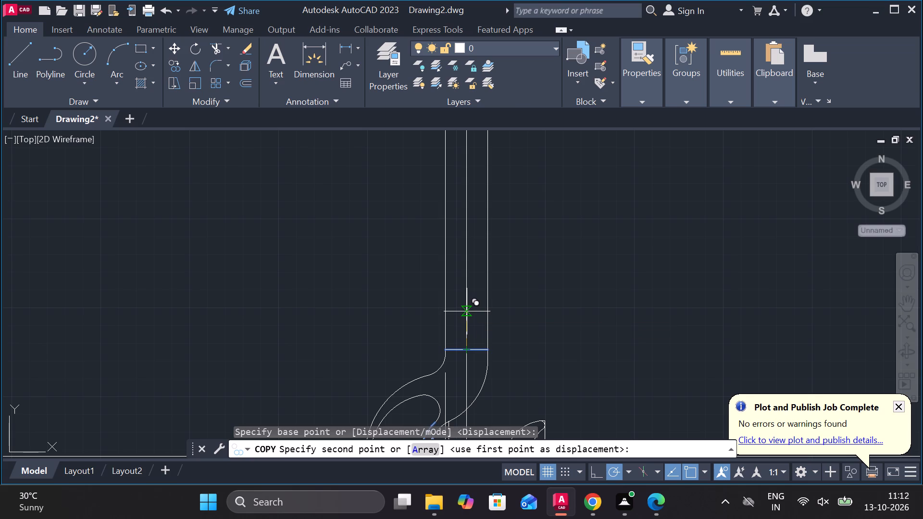
{"action": "type", "text": "25"}
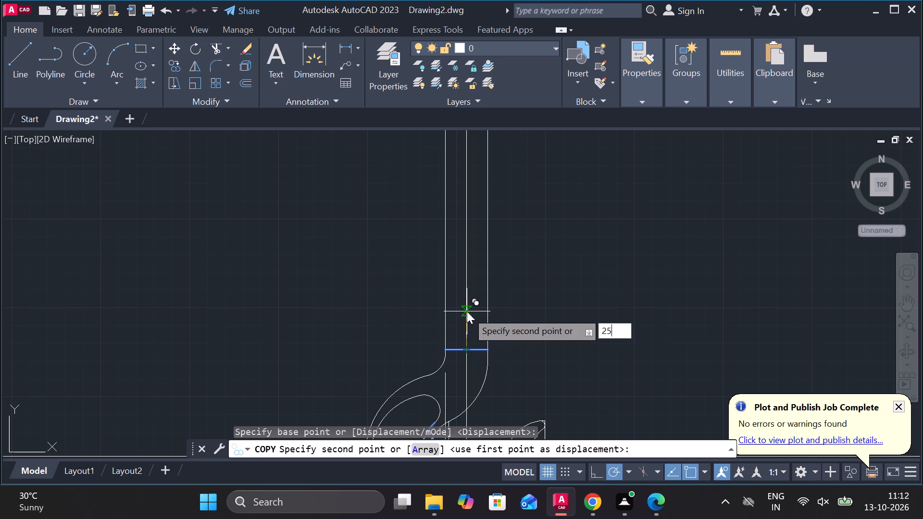
{"action": "key", "text": "Return"}
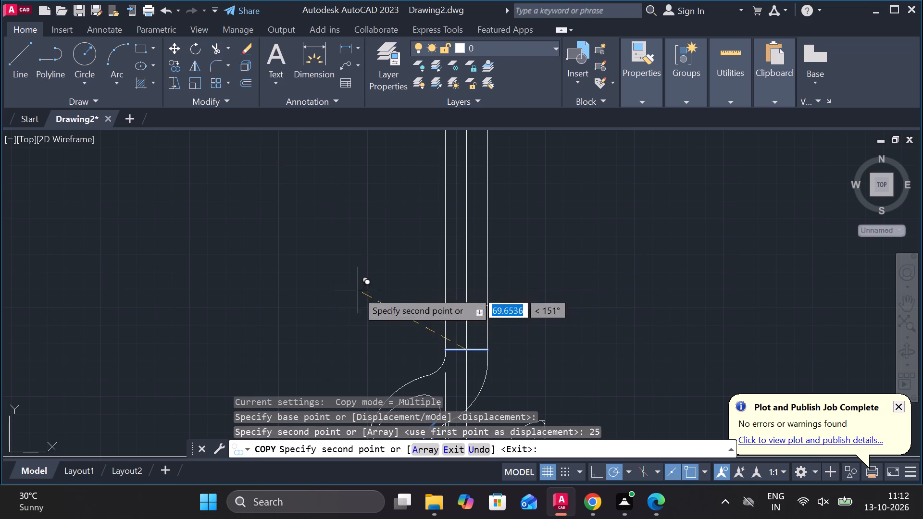
{"action": "key", "text": "Escape"}
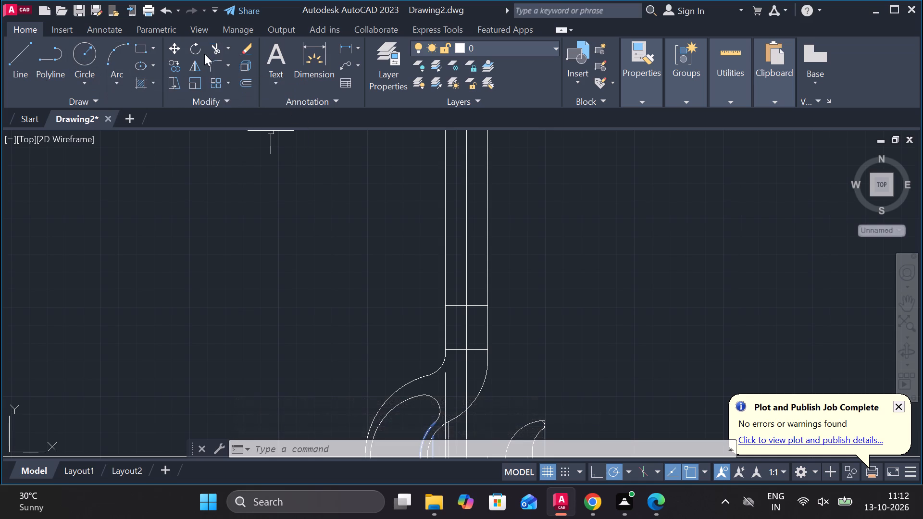
Trim both outer vertical shank lines above the new upper horizontal line, leaving the centerline in place.
{"action": "left_click", "coordinate": [219, 53]}
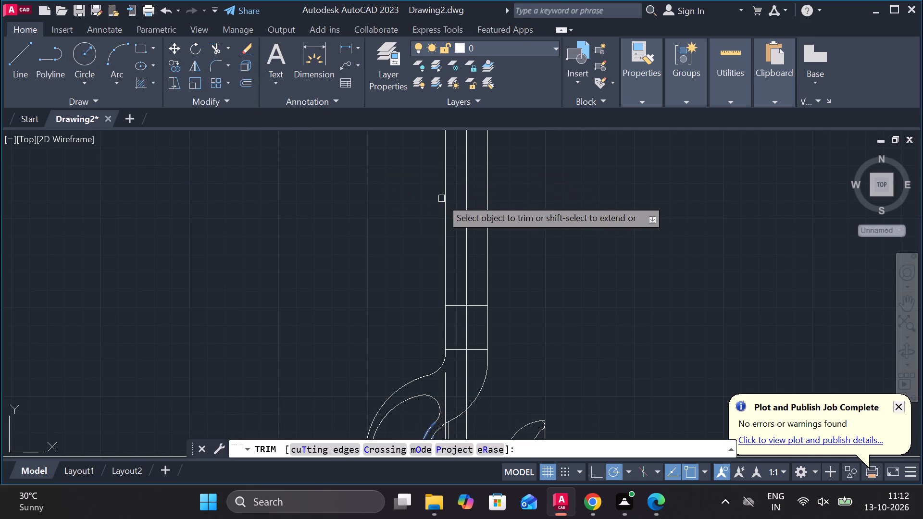
{"action": "left_click", "coordinate": [445, 201]}
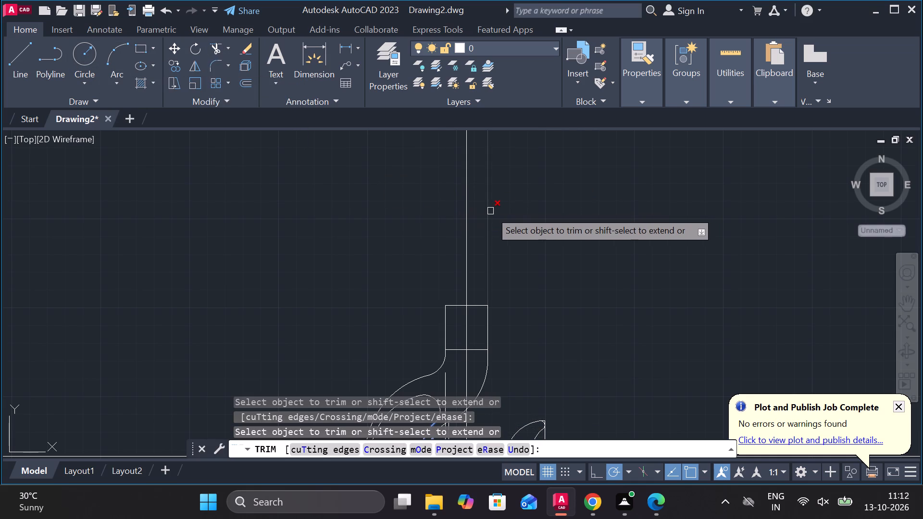
{"action": "left_click", "coordinate": [490, 211]}
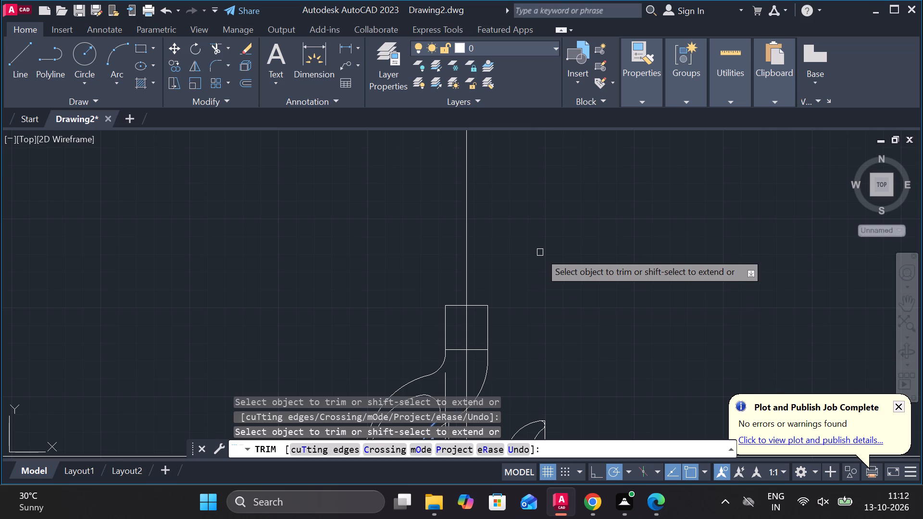
{"action": "scroll", "coordinate": [540, 252], "scroll_direction": "down", "scroll_amount": 1}
{"action": "scroll", "coordinate": [548, 287], "scroll_direction": "up", "scroll_amount": 1}
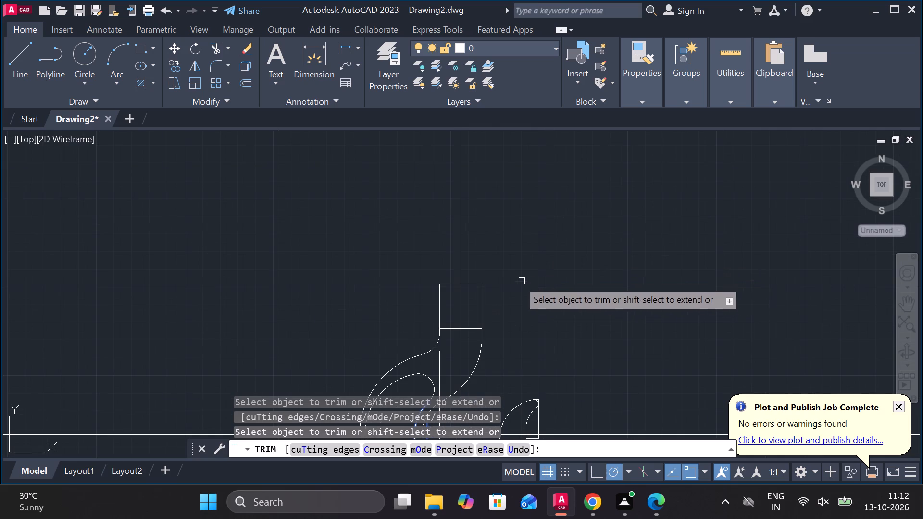
{"action": "key", "text": "Escape"}
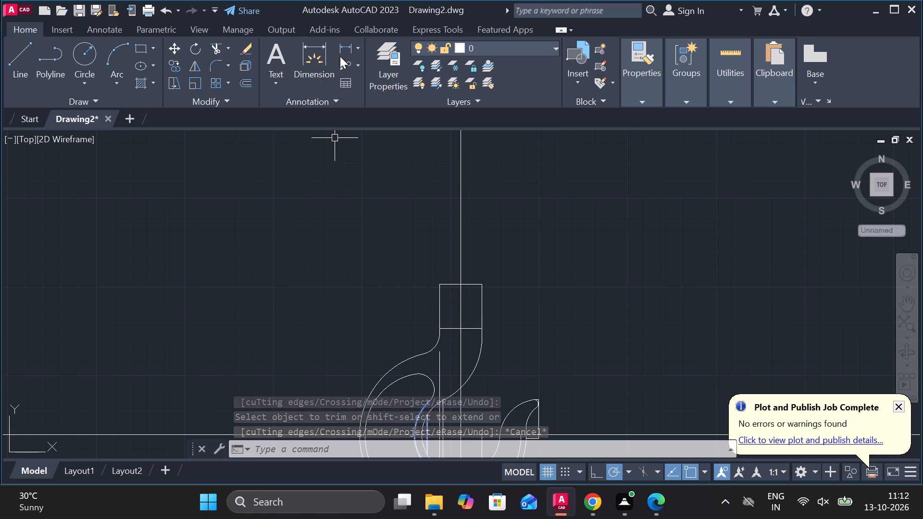
Copy the shank's short left vertical edge, using its midpoint as the base point.
{"action": "left_click", "coordinate": [441, 307]}
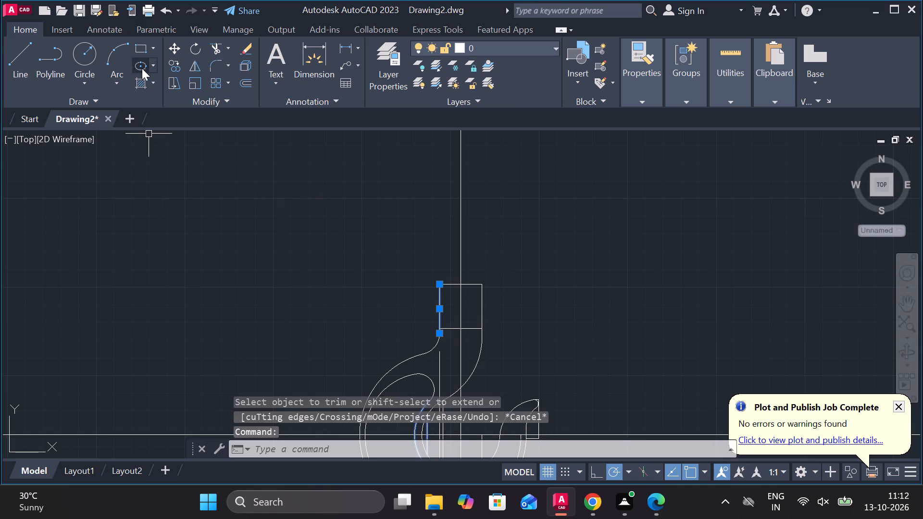
{"action": "left_click", "coordinate": [173, 68]}
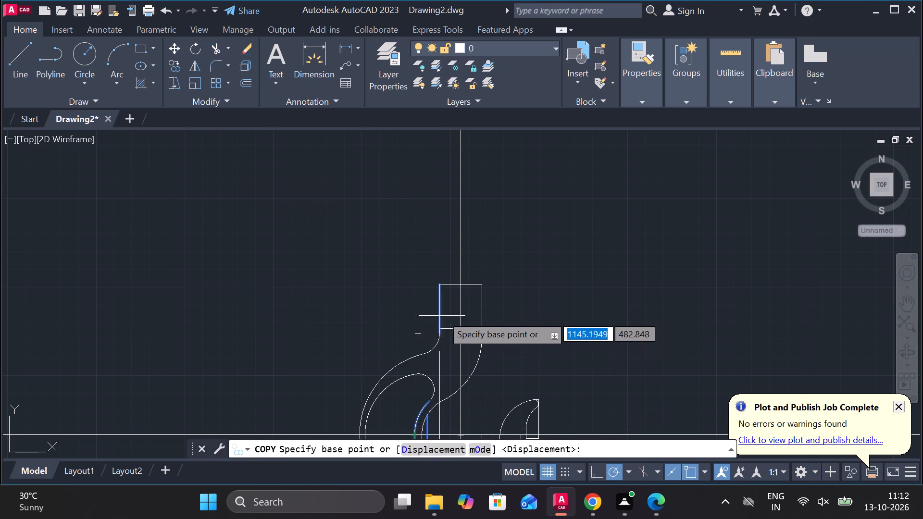
{"action": "left_click", "coordinate": [439, 304]}
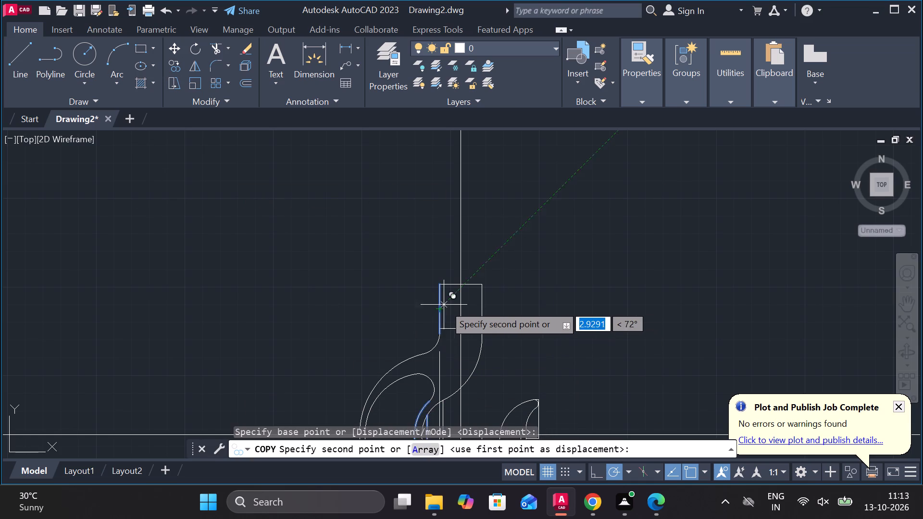
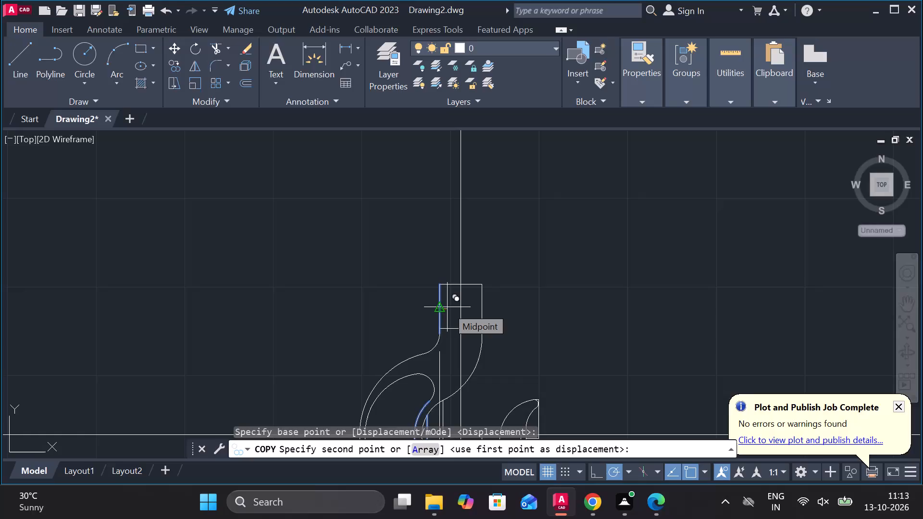
Place the copy of the shank's short left vertical edge 1 unit inward, toward the centerline.
{"action": "key", "text": "1"}
{"action": "key", "text": "Return"}
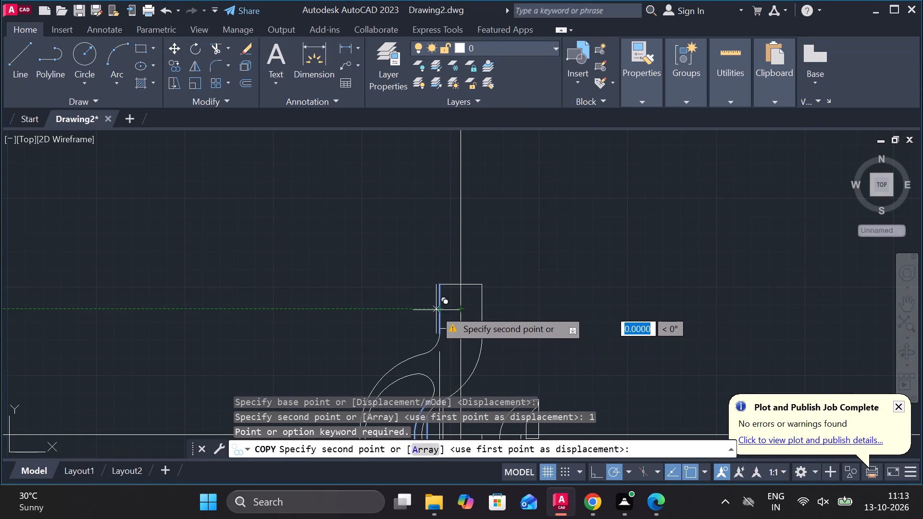
{"action": "scroll", "coordinate": [435, 309], "scroll_direction": "up", "scroll_amount": 4}
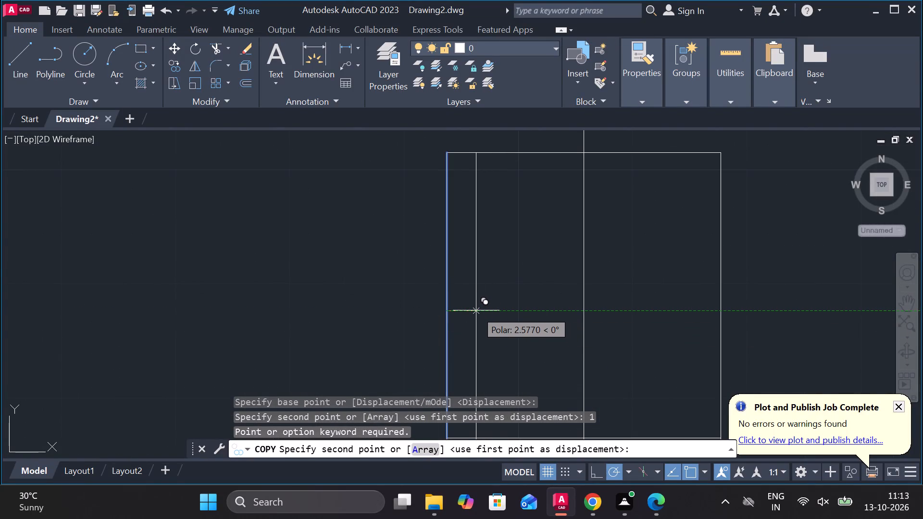
{"action": "key", "text": "1"}
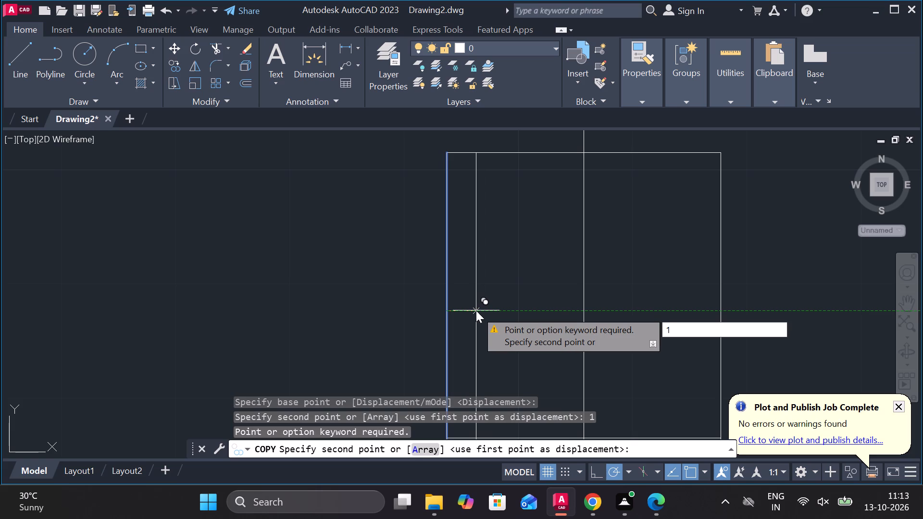
{"action": "key", "text": "Return"}
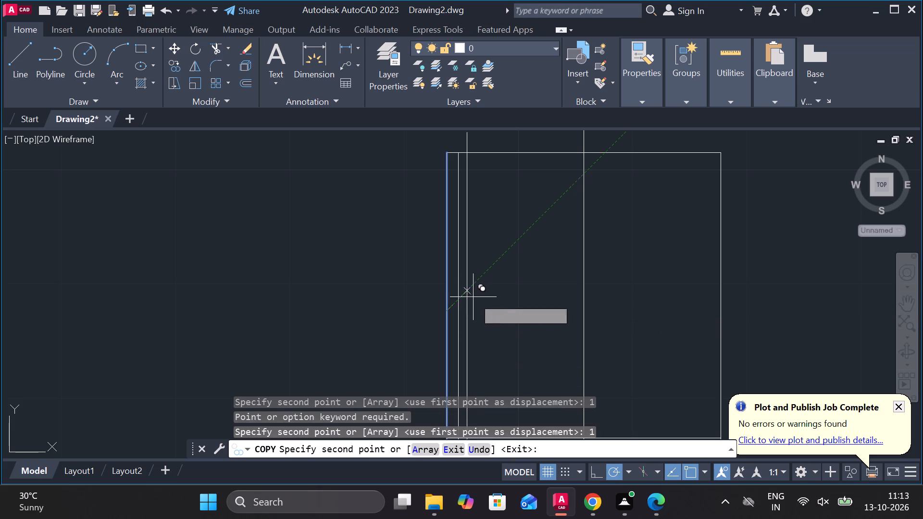
{"action": "key", "text": "Escape"}
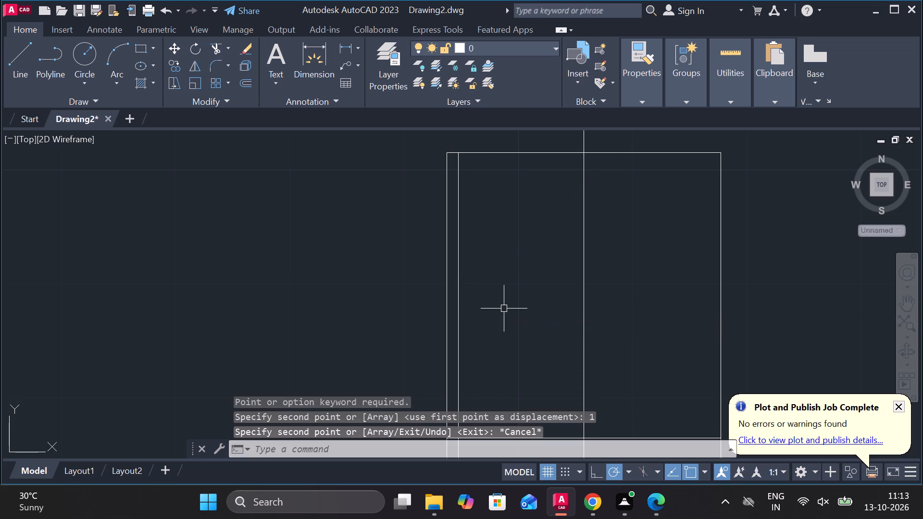
Copy the shank's short right vertical edge 1 unit inward from its midpoint.
{"action": "left_click", "coordinate": [719, 334]}
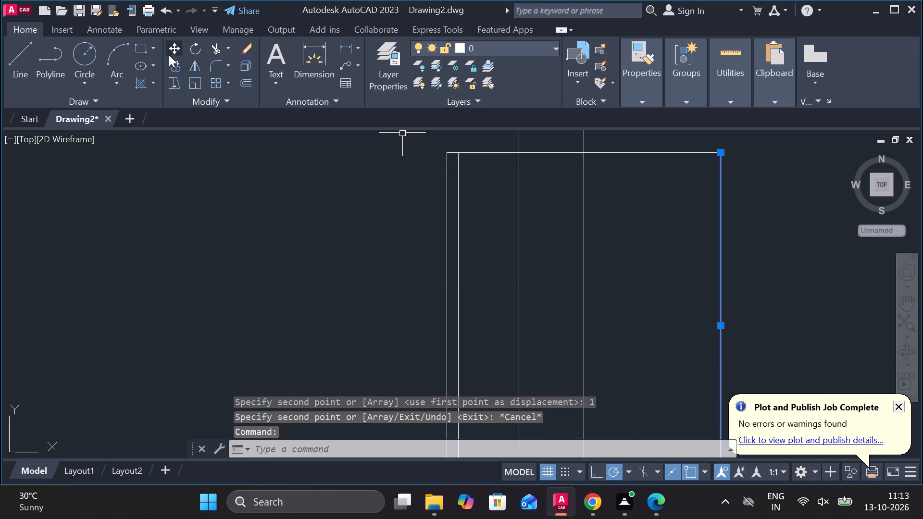
{"action": "left_click", "coordinate": [173, 66]}
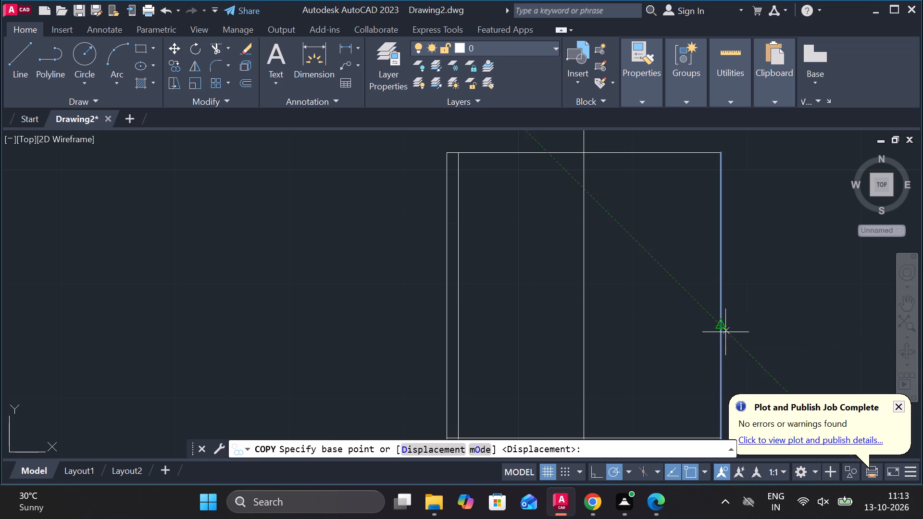
{"action": "left_click", "coordinate": [721, 329]}
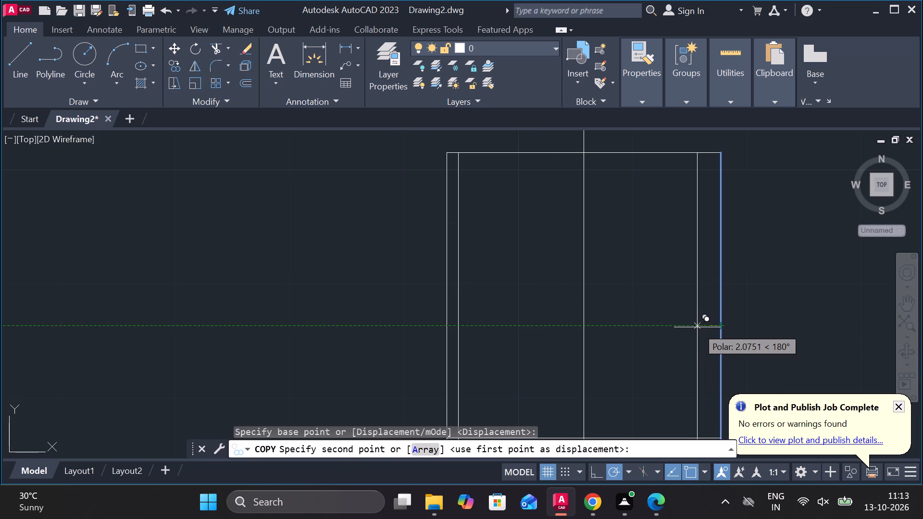
{"action": "key", "text": "1"}
{"action": "key", "text": "Return"}
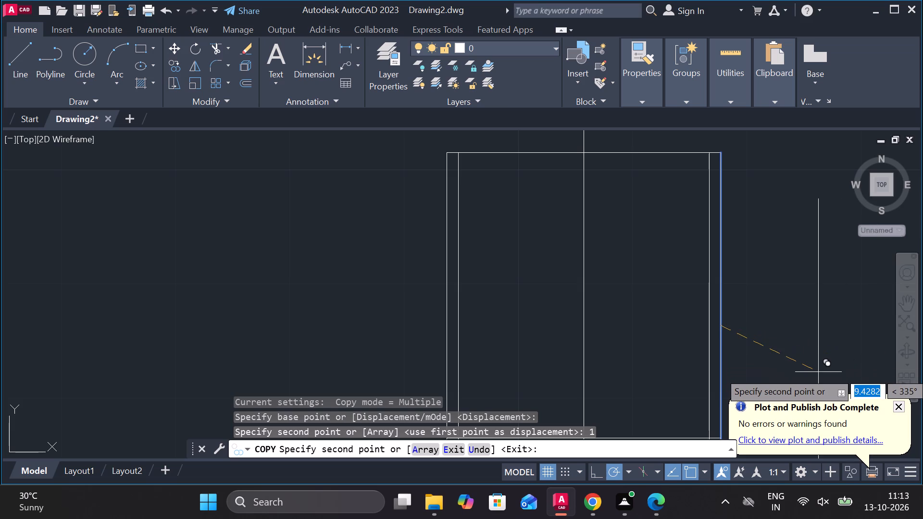
{"action": "key", "text": "Escape"}
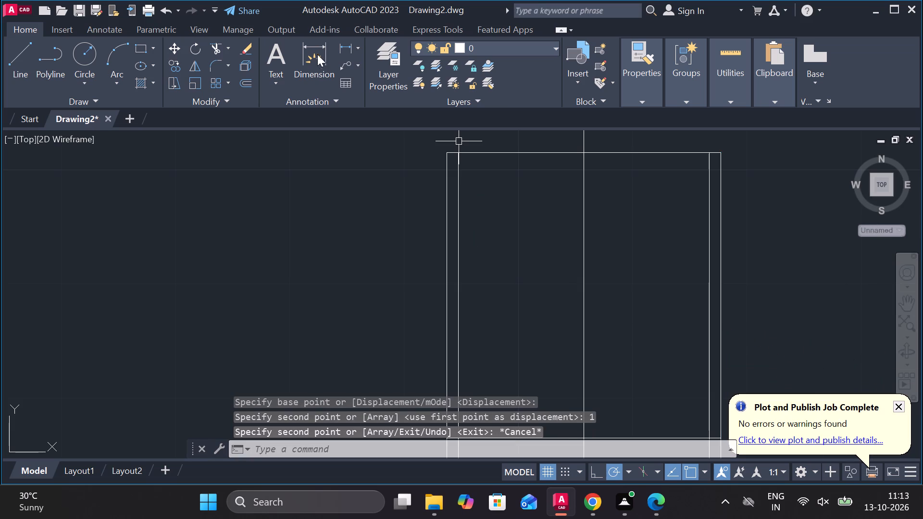
Check the gap between the left shank edge and its inner copy using a linear dimension.
{"action": "left_click", "coordinate": [349, 50]}
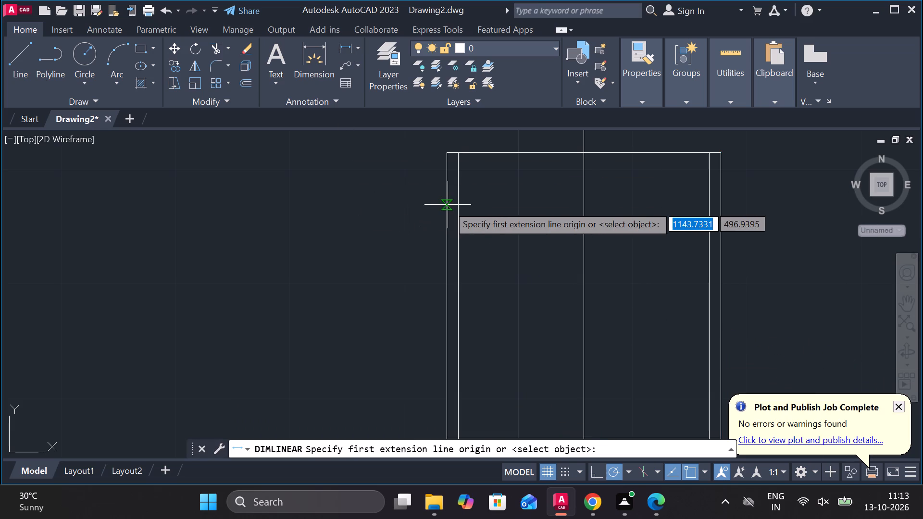
{"action": "left_click", "coordinate": [448, 205]}
{"action": "left_click", "coordinate": [461, 205]}
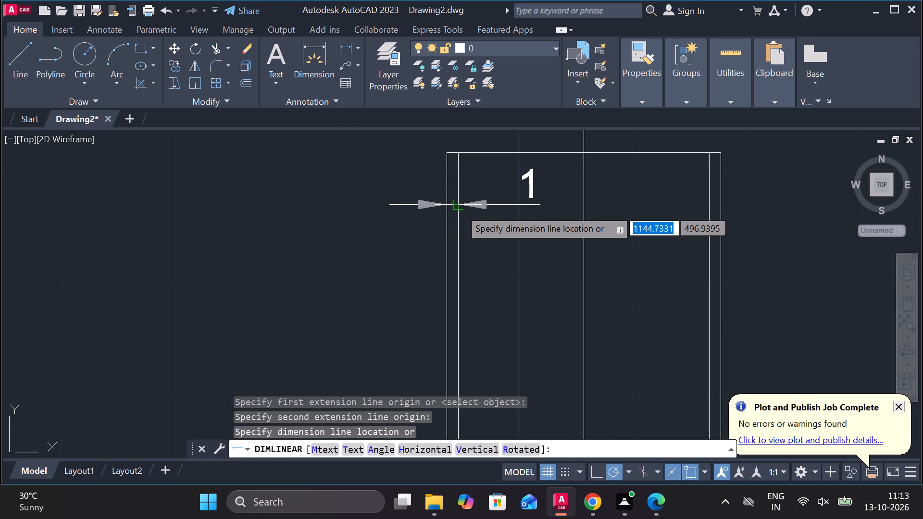
{"action": "key", "text": "Escape"}
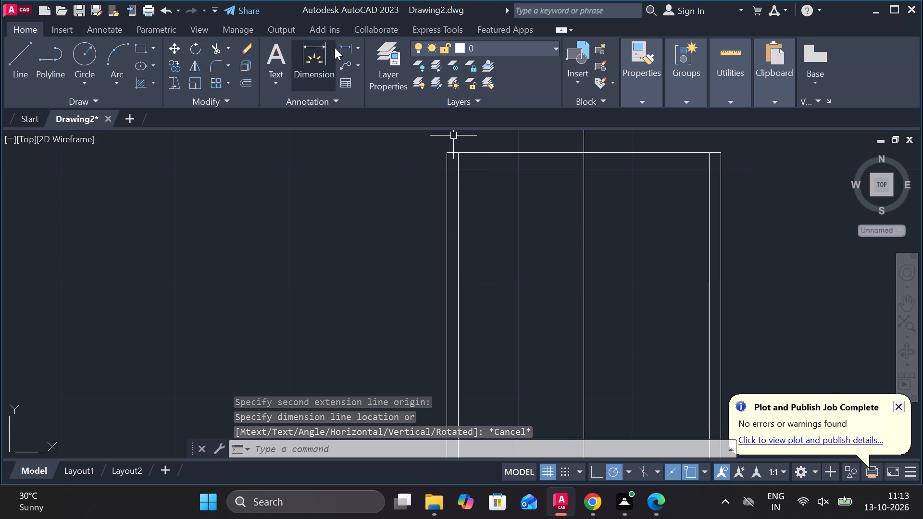
Trim away both outer vertical edges of the upper shank and the overhanging ends of its top line.
{"action": "left_click", "coordinate": [215, 52]}
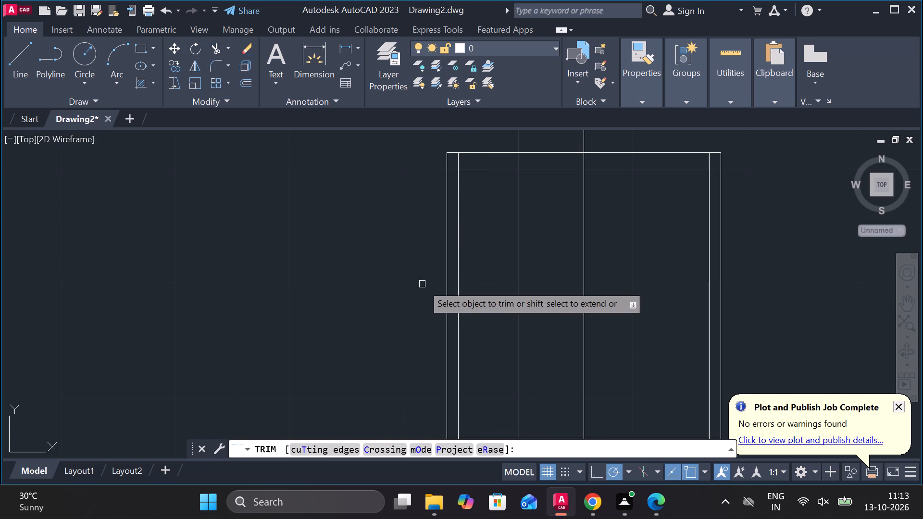
{"action": "left_click", "coordinate": [444, 285]}
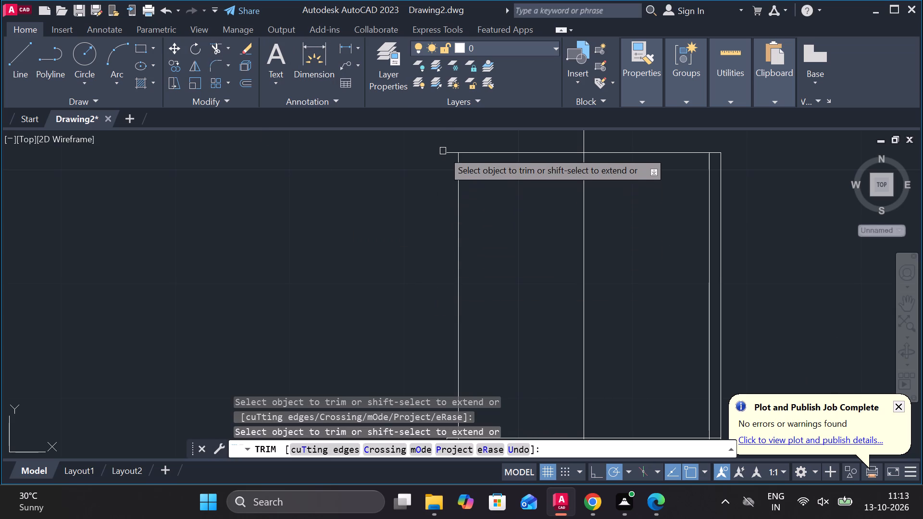
{"action": "left_click", "coordinate": [448, 151]}
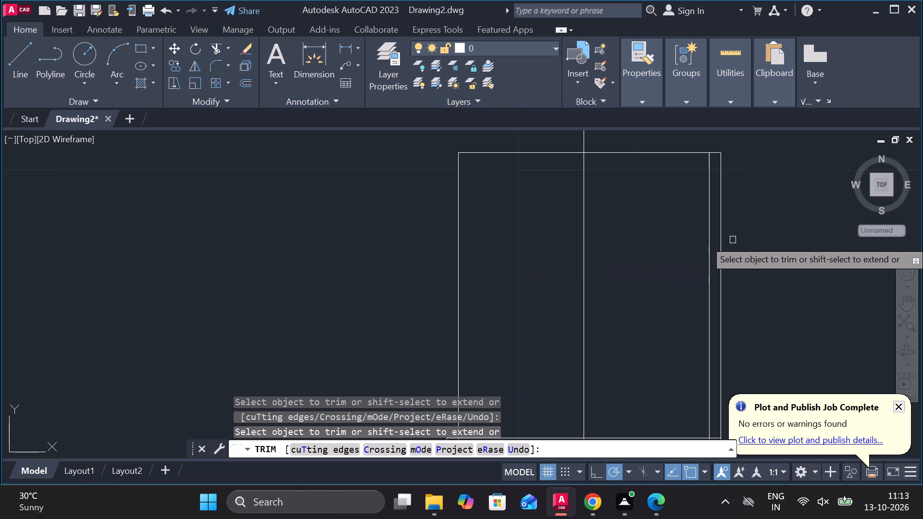
{"action": "left_click", "coordinate": [722, 249]}
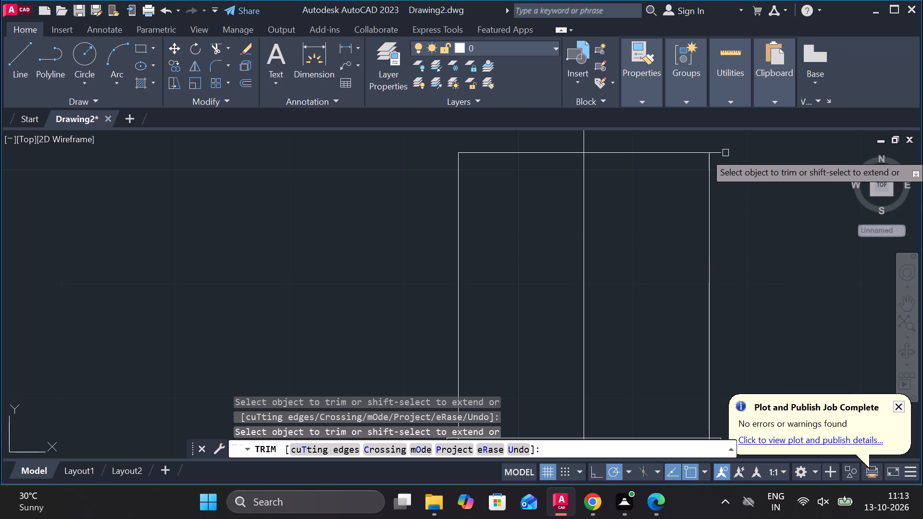
{"action": "left_click", "coordinate": [722, 153]}
Trim the ends of both inner shank lines that extend below the horizontal shoulder line.
{"action": "scroll", "coordinate": [723, 187], "scroll_direction": "down", "scroll_amount": 3}
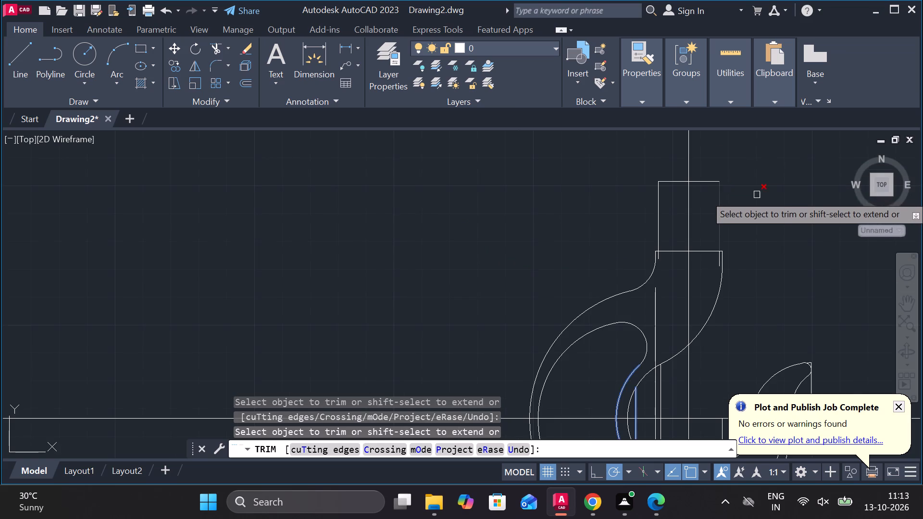
{"action": "scroll", "coordinate": [771, 166], "scroll_direction": "up", "scroll_amount": 2}
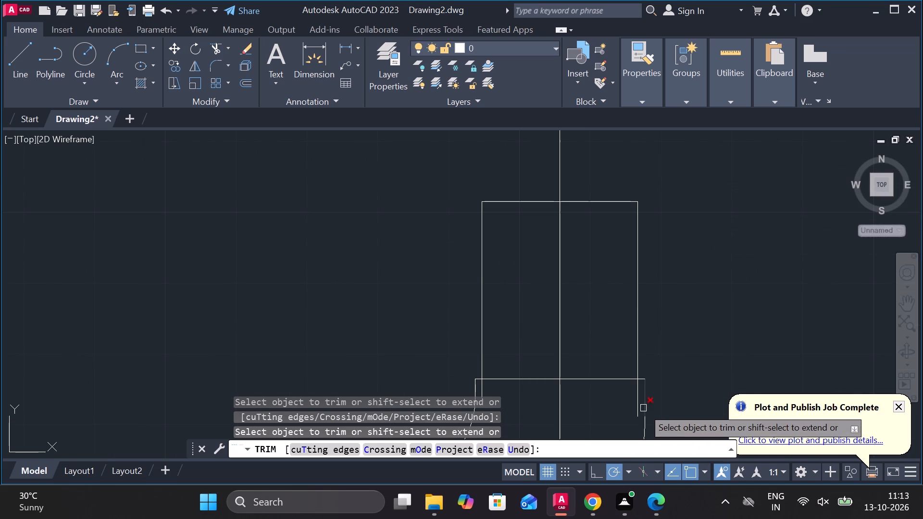
{"action": "left_click", "coordinate": [636, 403]}
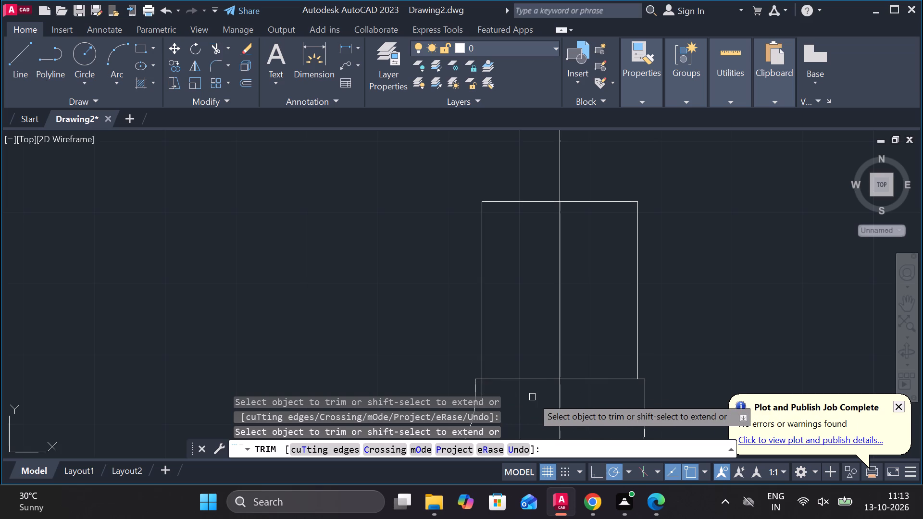
{"action": "scroll", "coordinate": [532, 397], "scroll_direction": "down", "scroll_amount": 2}
{"action": "scroll", "coordinate": [524, 402], "scroll_direction": "up", "scroll_amount": 3}
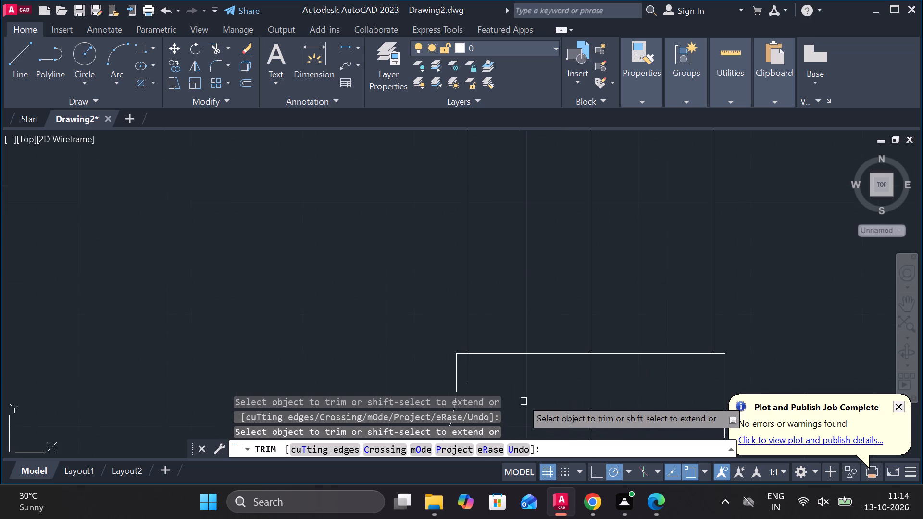
{"action": "left_click", "coordinate": [471, 373]}
{"action": "scroll", "coordinate": [565, 343], "scroll_direction": "down", "scroll_amount": 3}
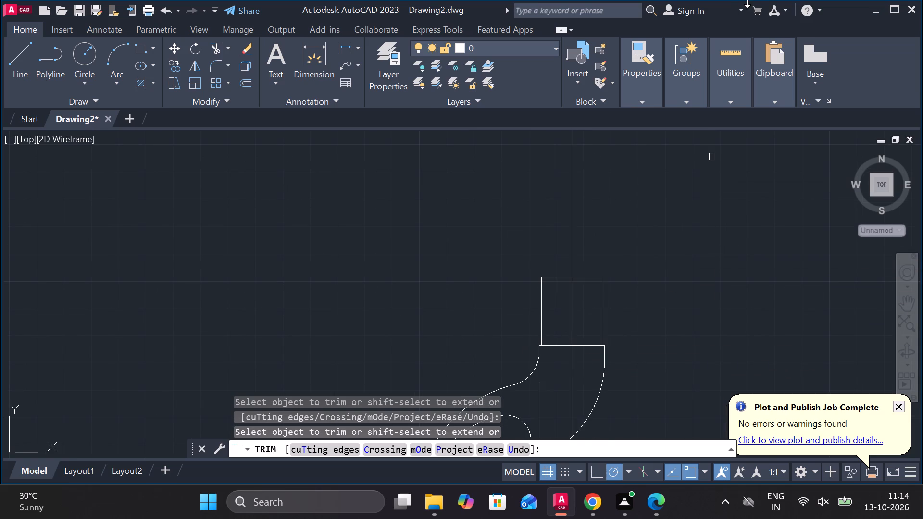
Trim the left shank line's leftover pieces inside the hook body and in the throat beneath the curved edge.
{"action": "scroll", "coordinate": [675, 218], "scroll_direction": "down", "scroll_amount": 1}
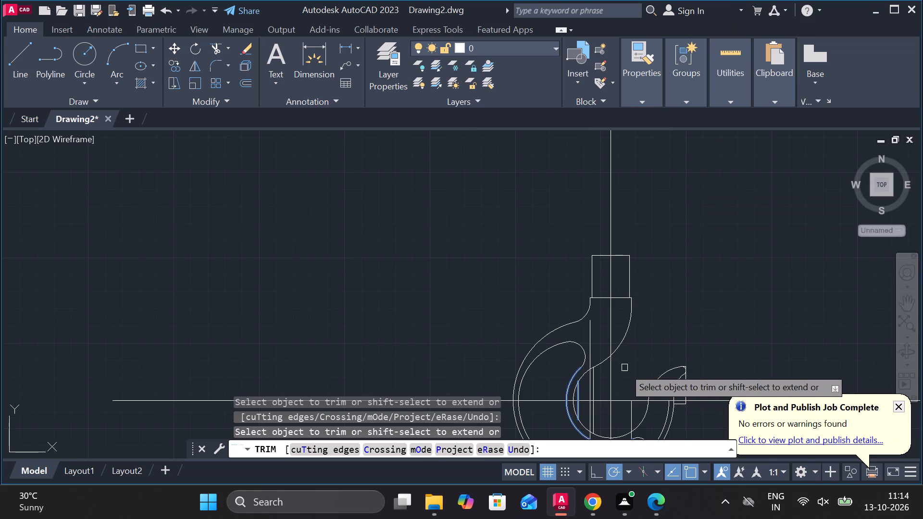
{"action": "left_click", "coordinate": [590, 344]}
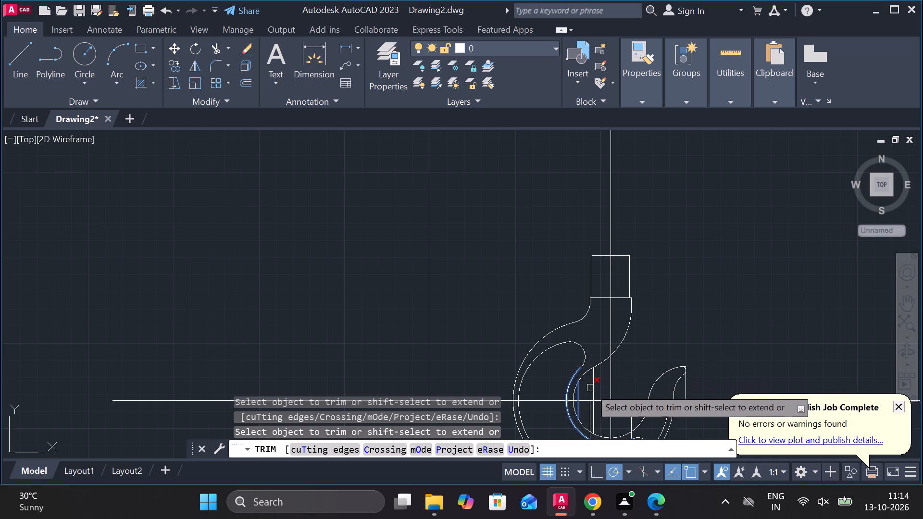
{"action": "scroll", "coordinate": [590, 387], "scroll_direction": "up", "scroll_amount": 4}
{"action": "left_click", "coordinate": [576, 386]}
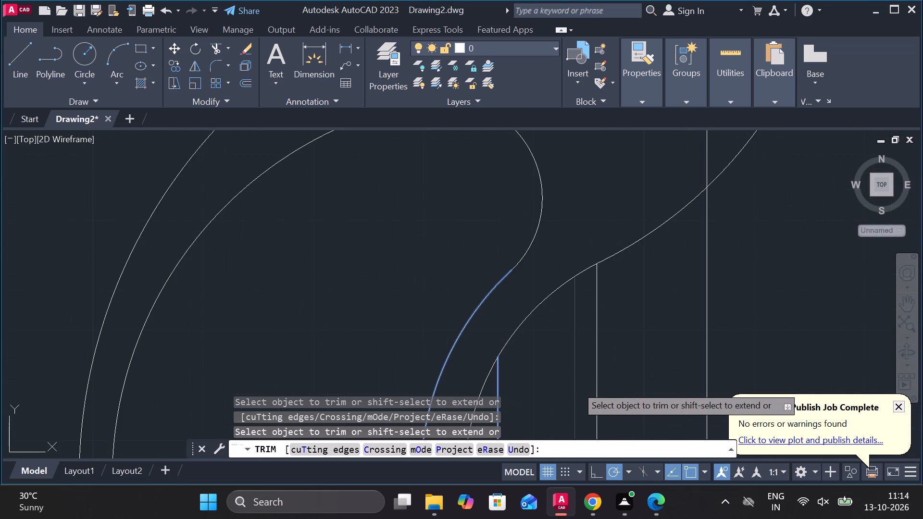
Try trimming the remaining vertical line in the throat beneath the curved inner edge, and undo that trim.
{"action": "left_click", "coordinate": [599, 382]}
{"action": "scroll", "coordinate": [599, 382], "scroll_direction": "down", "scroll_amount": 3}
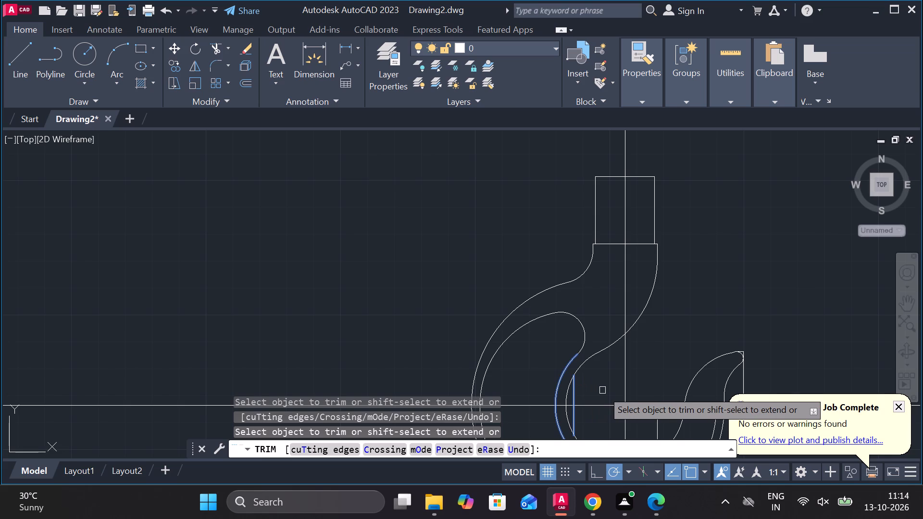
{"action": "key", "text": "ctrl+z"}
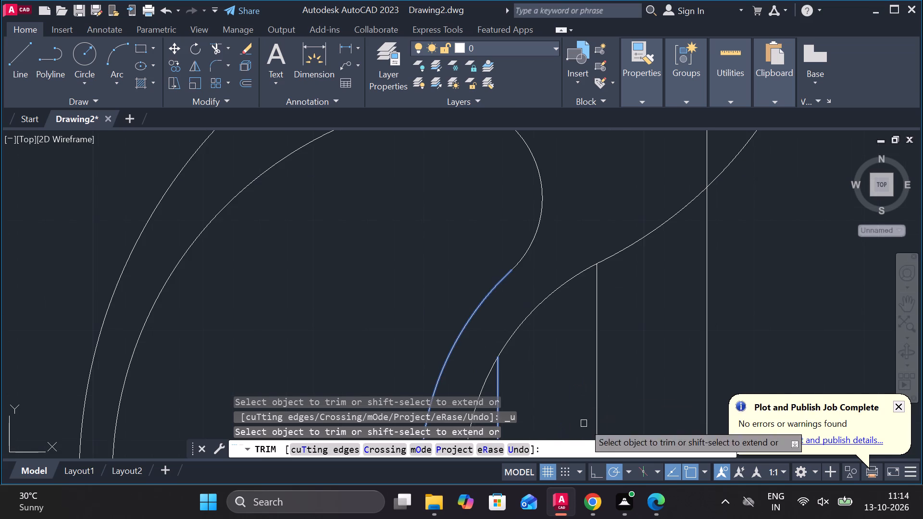
Trim the throat's vertical line above the horizontal centerline and the left shank line's pieces between and below the lower hook arcs.
{"action": "scroll", "coordinate": [603, 395], "scroll_direction": "down", "scroll_amount": 3}
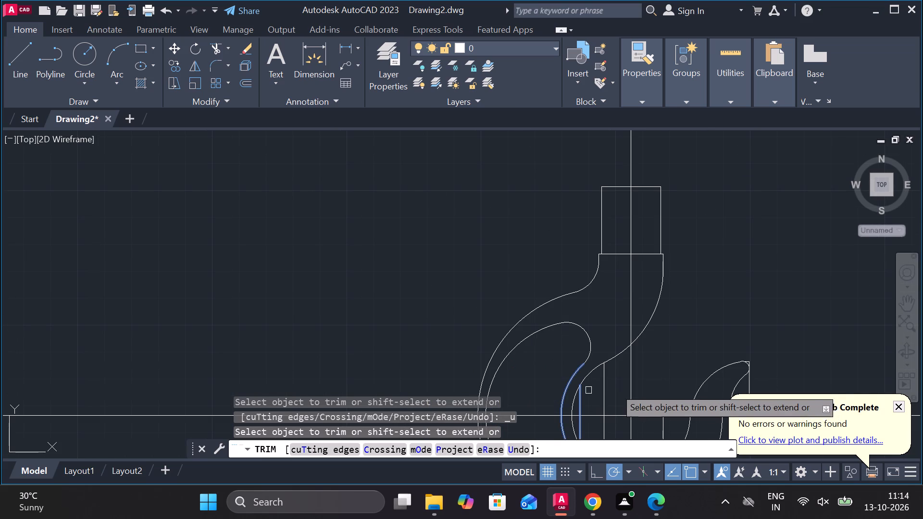
{"action": "left_click", "coordinate": [605, 390]}
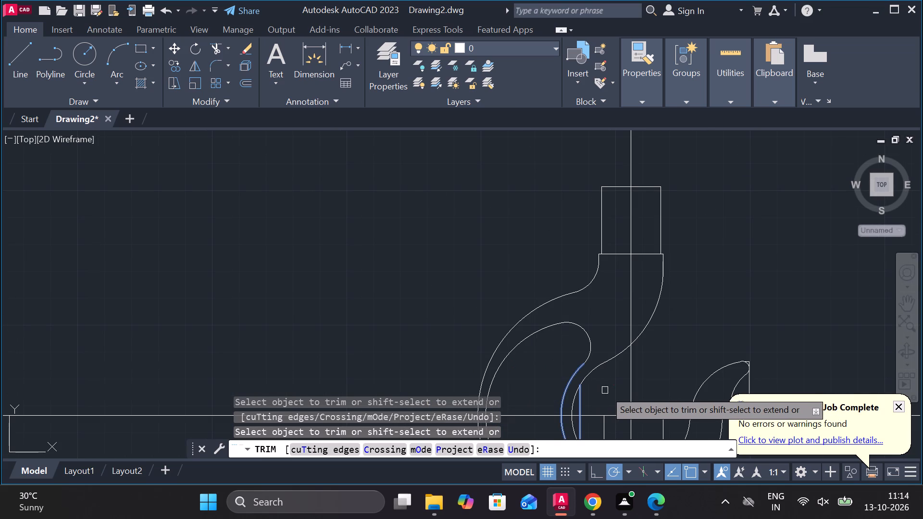
{"action": "scroll", "coordinate": [605, 390], "scroll_direction": "down", "scroll_amount": 2}
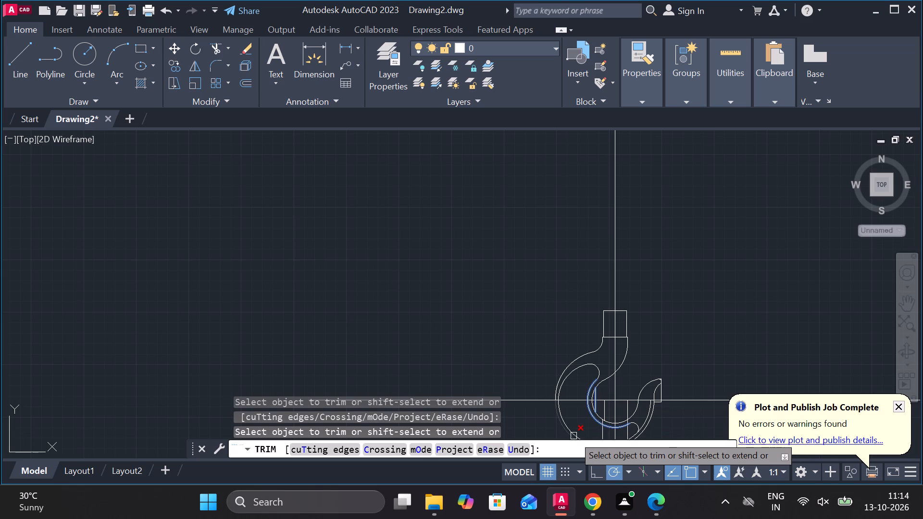
{"action": "scroll", "coordinate": [574, 436], "scroll_direction": "up", "scroll_amount": 3}
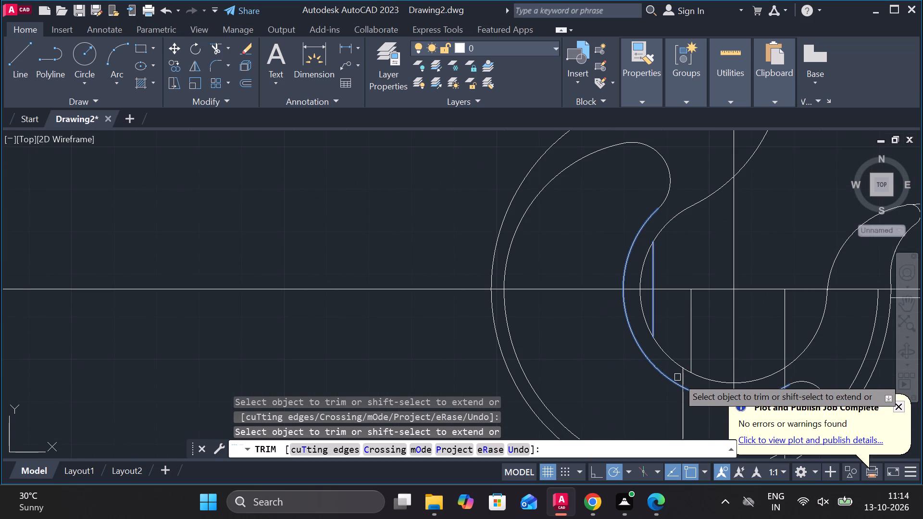
{"action": "left_click", "coordinate": [682, 378]}
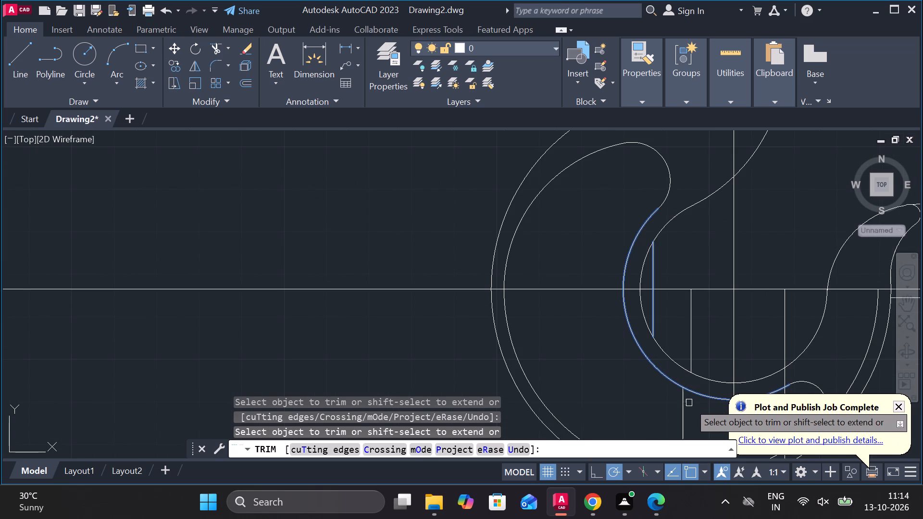
{"action": "left_click", "coordinate": [685, 405]}
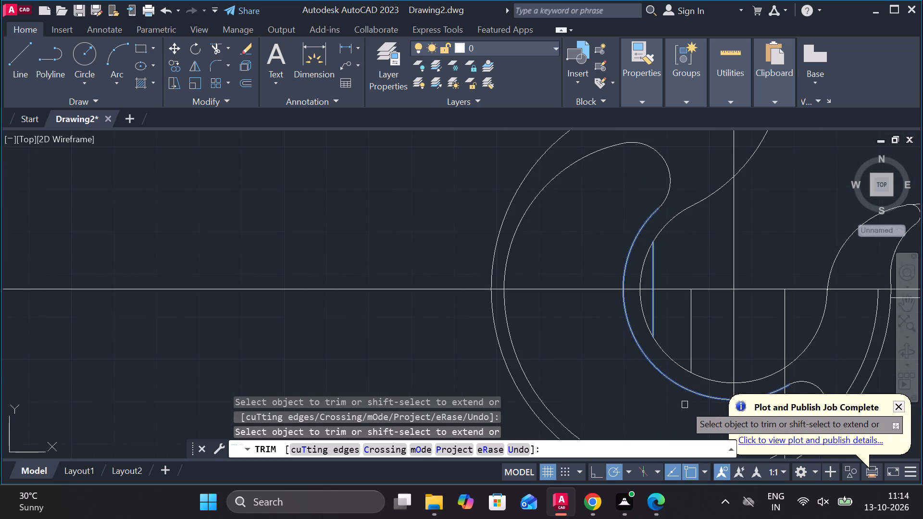
{"action": "scroll", "coordinate": [685, 405], "scroll_direction": "down", "scroll_amount": 1}
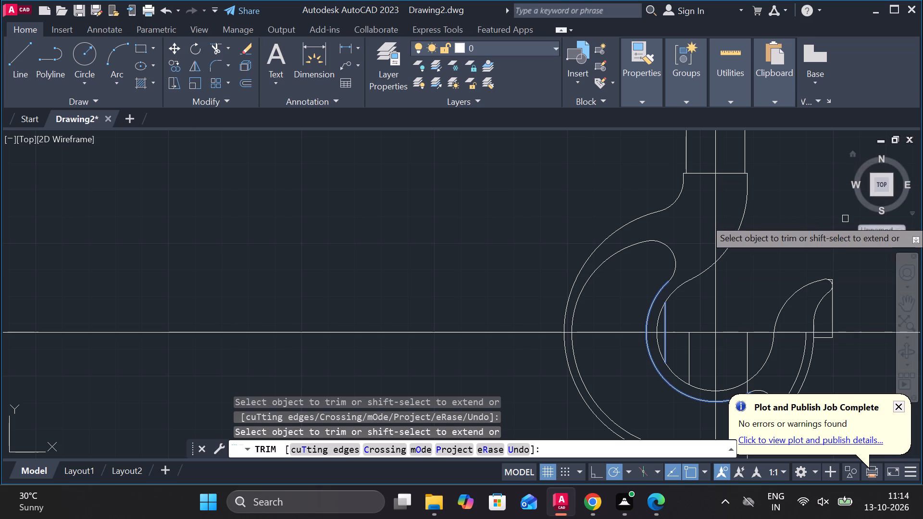
{"action": "scroll", "coordinate": [805, 242], "scroll_direction": "down", "scroll_amount": 1}
{"action": "scroll", "coordinate": [485, 264], "scroll_direction": "down", "scroll_amount": 2}
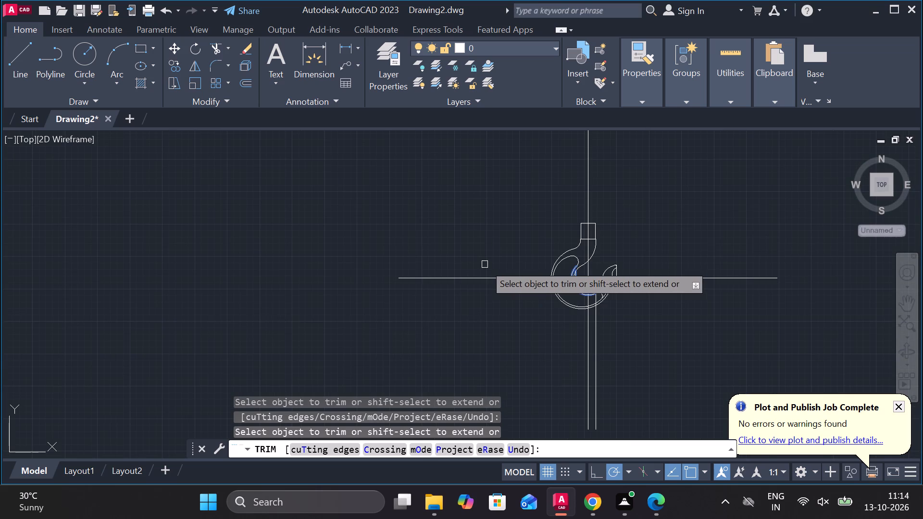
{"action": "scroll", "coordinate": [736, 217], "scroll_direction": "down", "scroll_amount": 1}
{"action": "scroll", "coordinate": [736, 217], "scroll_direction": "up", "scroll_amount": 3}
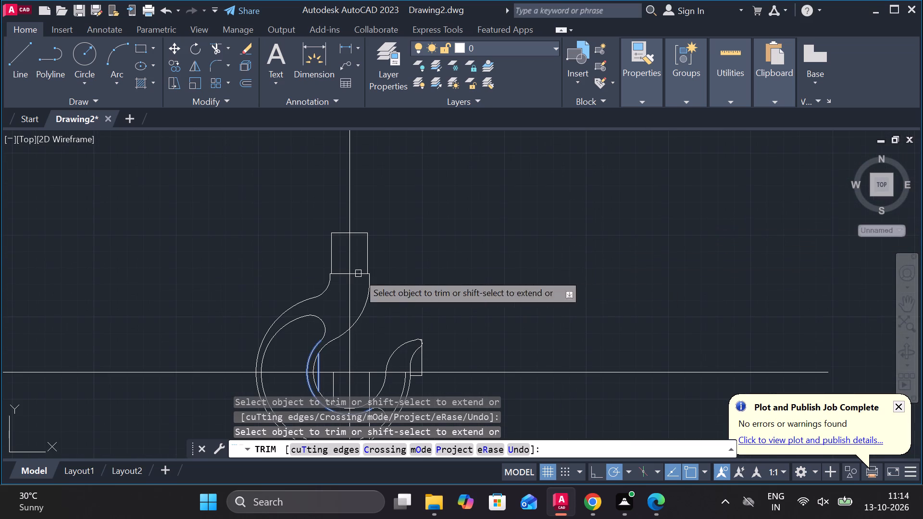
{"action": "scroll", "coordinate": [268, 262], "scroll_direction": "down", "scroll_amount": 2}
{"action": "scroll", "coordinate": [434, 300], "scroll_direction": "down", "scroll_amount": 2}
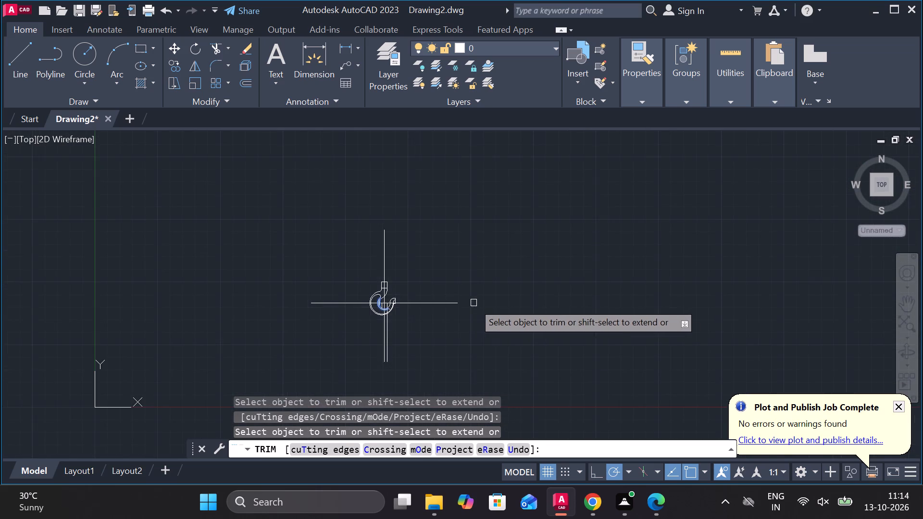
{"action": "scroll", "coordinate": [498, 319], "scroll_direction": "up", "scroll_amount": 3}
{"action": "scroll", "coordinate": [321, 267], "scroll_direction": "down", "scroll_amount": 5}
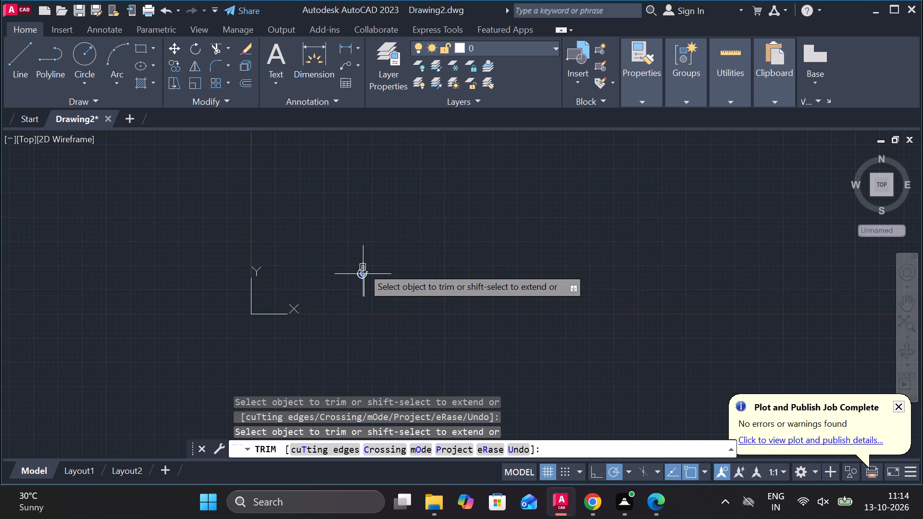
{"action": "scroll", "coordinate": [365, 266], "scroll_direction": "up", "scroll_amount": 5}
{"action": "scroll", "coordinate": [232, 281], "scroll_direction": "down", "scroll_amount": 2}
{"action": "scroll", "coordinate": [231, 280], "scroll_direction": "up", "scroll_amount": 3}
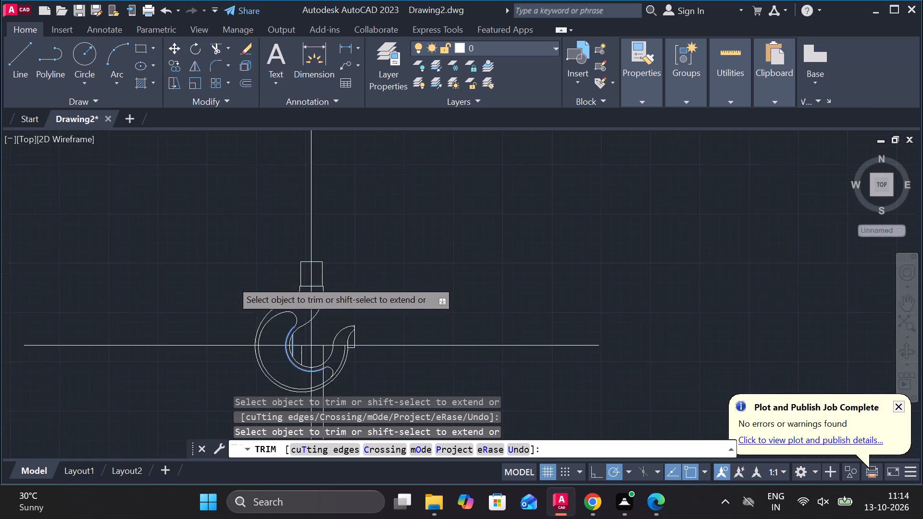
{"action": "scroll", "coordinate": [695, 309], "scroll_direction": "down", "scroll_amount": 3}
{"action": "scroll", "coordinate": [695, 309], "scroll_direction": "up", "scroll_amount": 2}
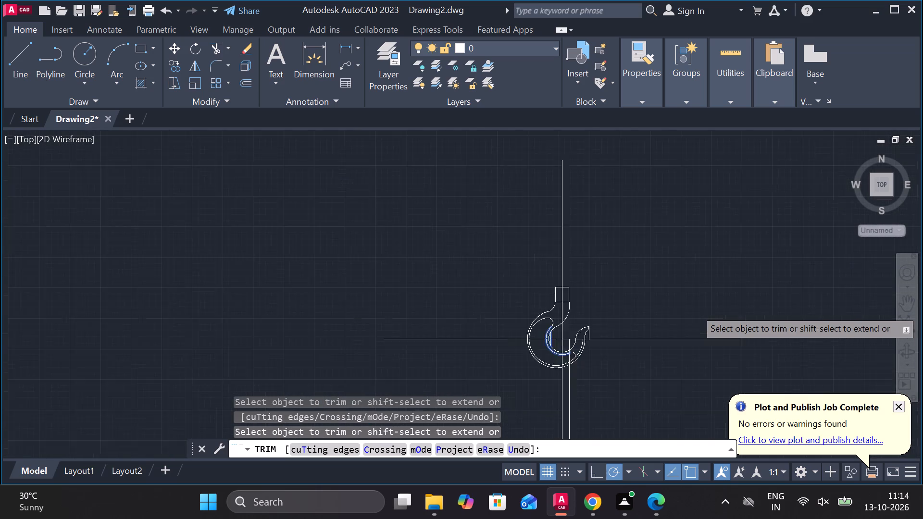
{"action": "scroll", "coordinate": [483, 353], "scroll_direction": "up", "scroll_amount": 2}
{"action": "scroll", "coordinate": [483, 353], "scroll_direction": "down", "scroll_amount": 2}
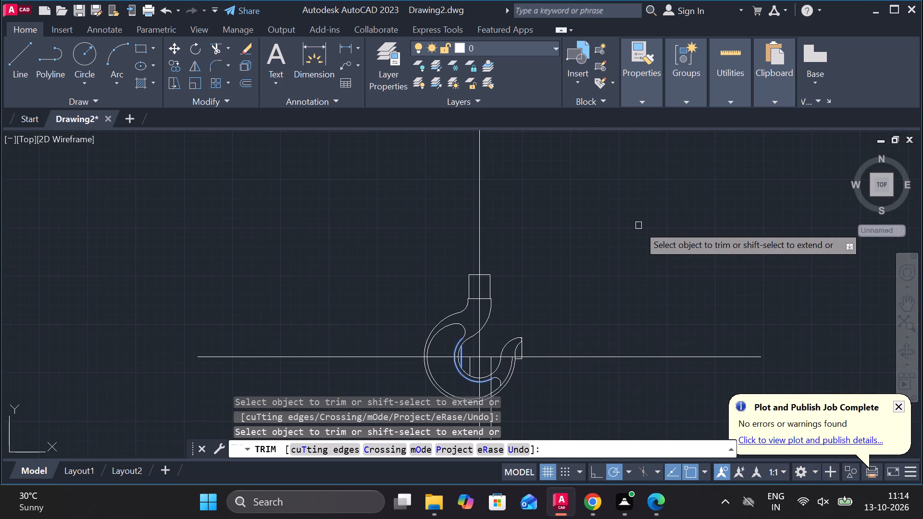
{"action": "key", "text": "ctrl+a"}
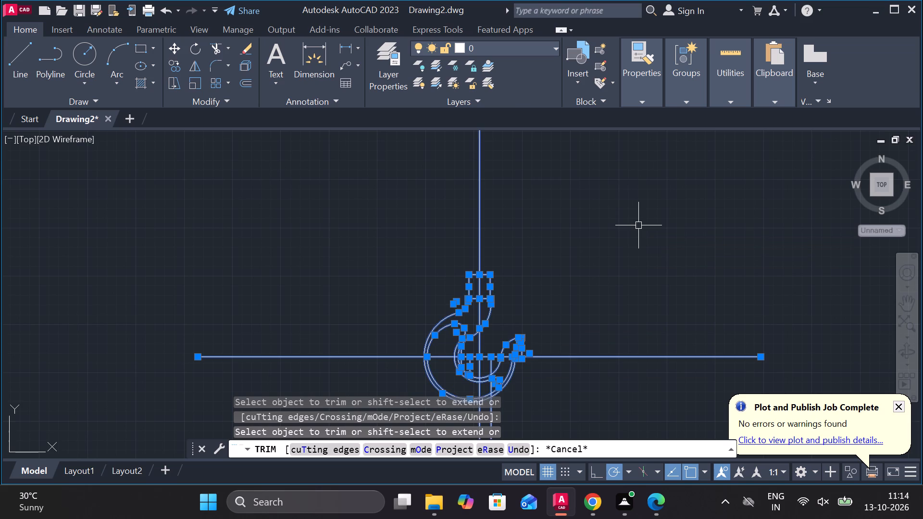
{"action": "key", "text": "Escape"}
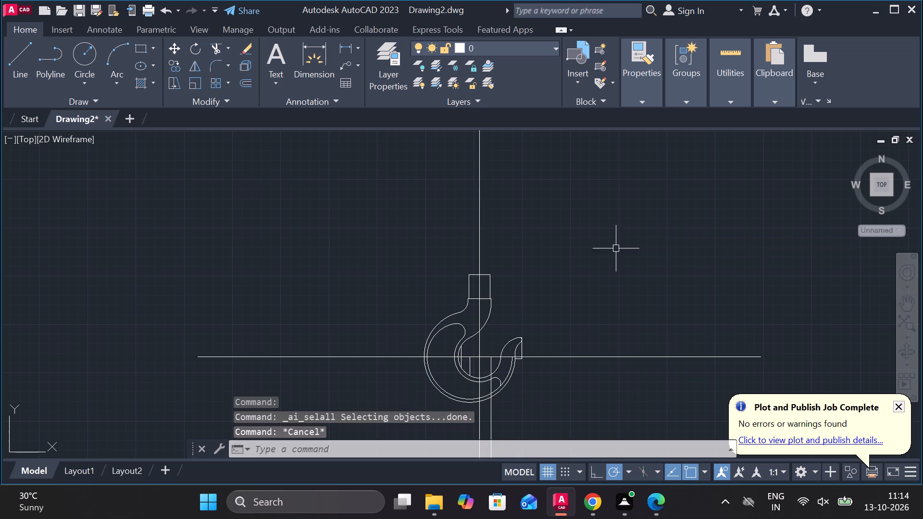
Trim the short vertical line at the throat's inner edge above the horizontal centerline.
{"action": "scroll", "coordinate": [425, 390], "scroll_direction": "up", "scroll_amount": 4}
{"action": "scroll", "coordinate": [434, 363], "scroll_direction": "down", "scroll_amount": 2}
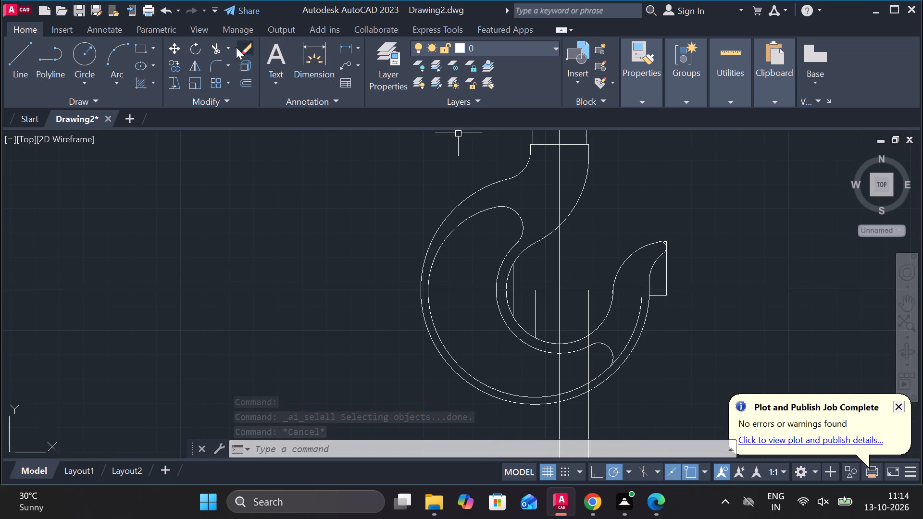
{"action": "left_click", "coordinate": [221, 45]}
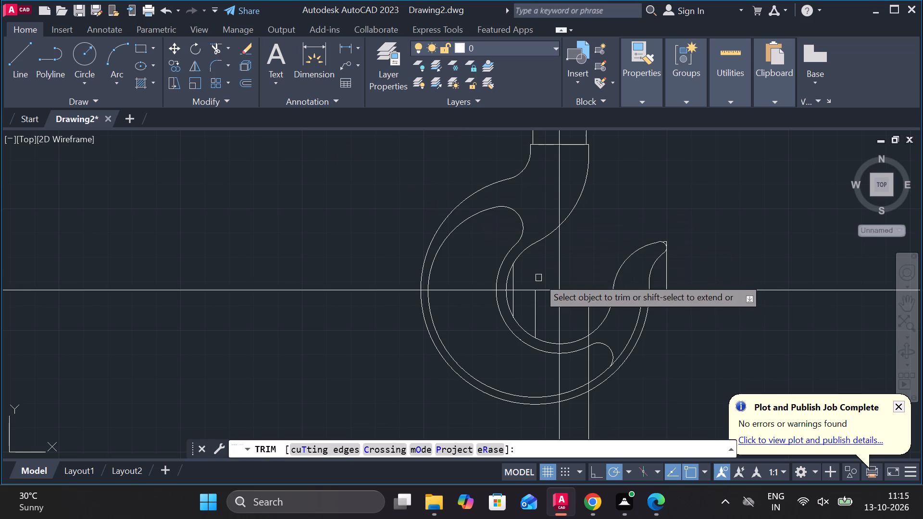
{"action": "left_click", "coordinate": [516, 278]}
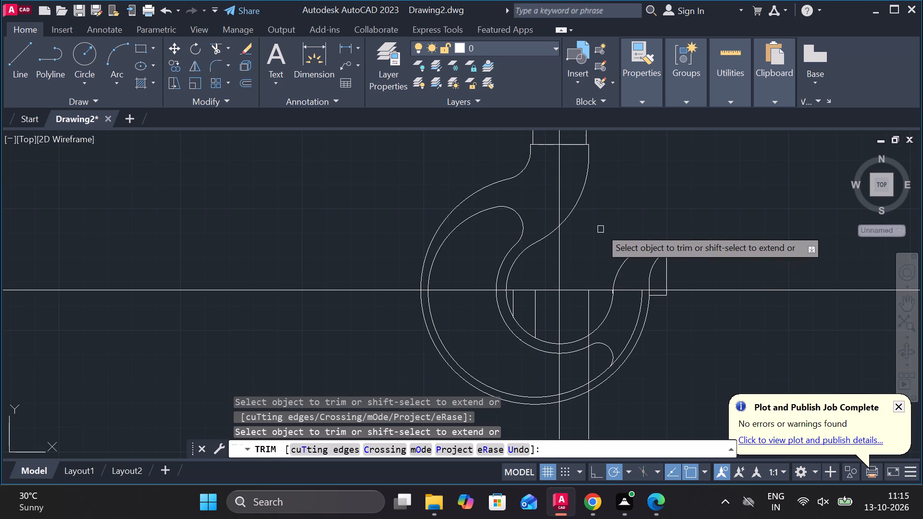
{"action": "scroll", "coordinate": [600, 228], "scroll_direction": "down", "scroll_amount": 3}
{"action": "scroll", "coordinate": [645, 176], "scroll_direction": "up", "scroll_amount": 2}
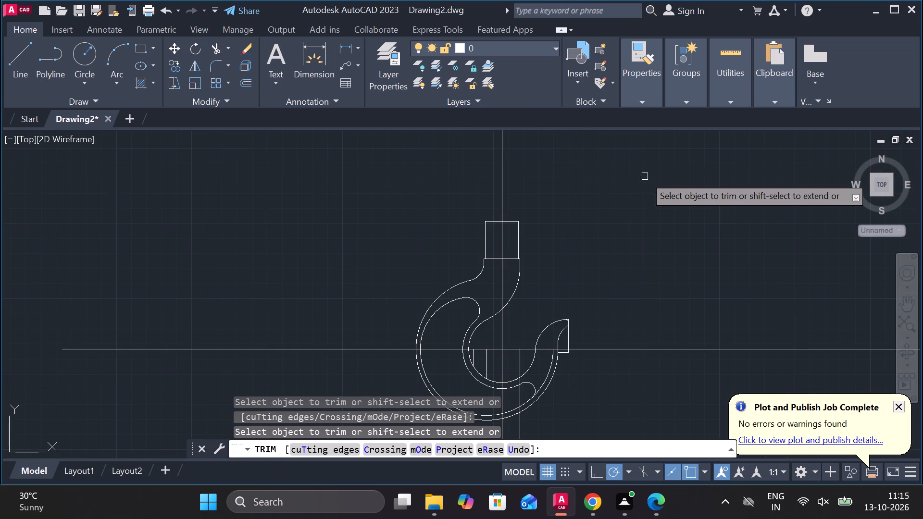
{"action": "key", "text": "Escape"}
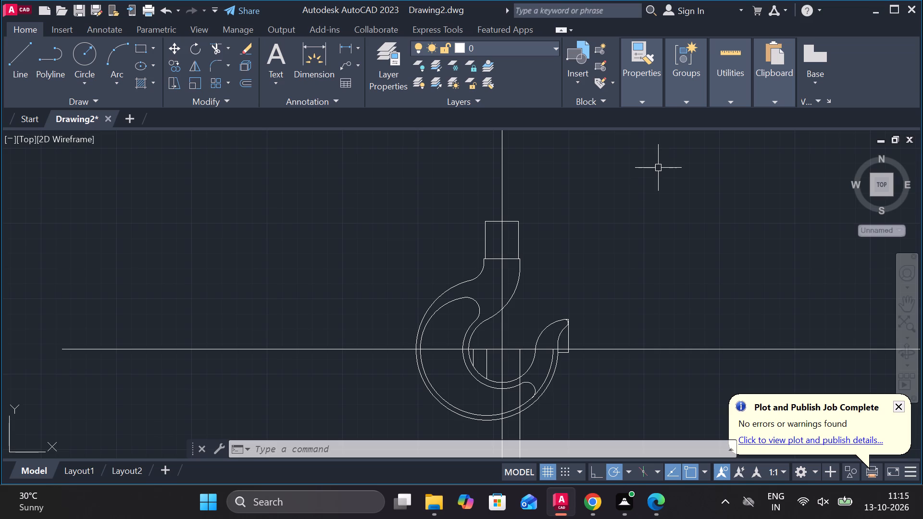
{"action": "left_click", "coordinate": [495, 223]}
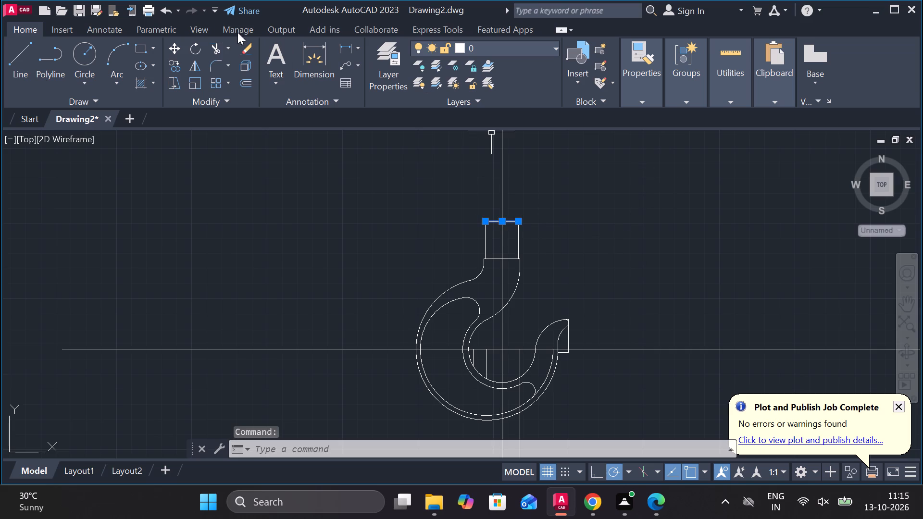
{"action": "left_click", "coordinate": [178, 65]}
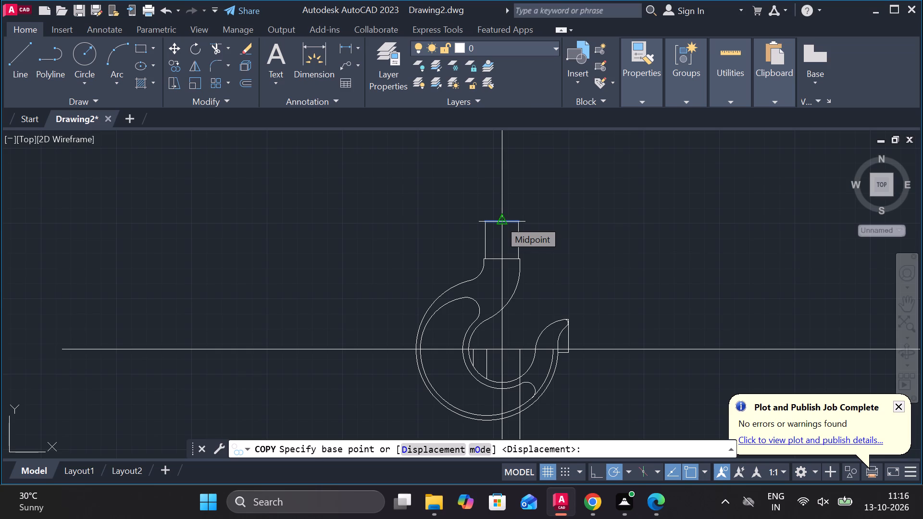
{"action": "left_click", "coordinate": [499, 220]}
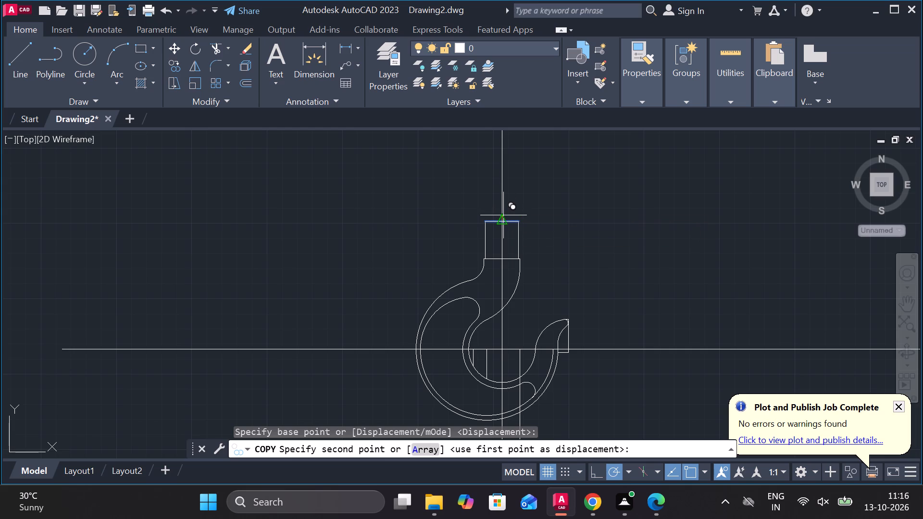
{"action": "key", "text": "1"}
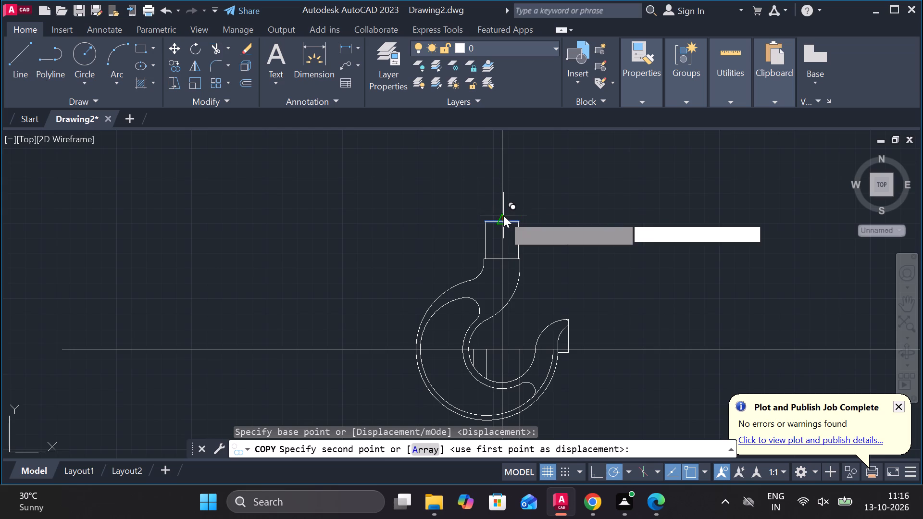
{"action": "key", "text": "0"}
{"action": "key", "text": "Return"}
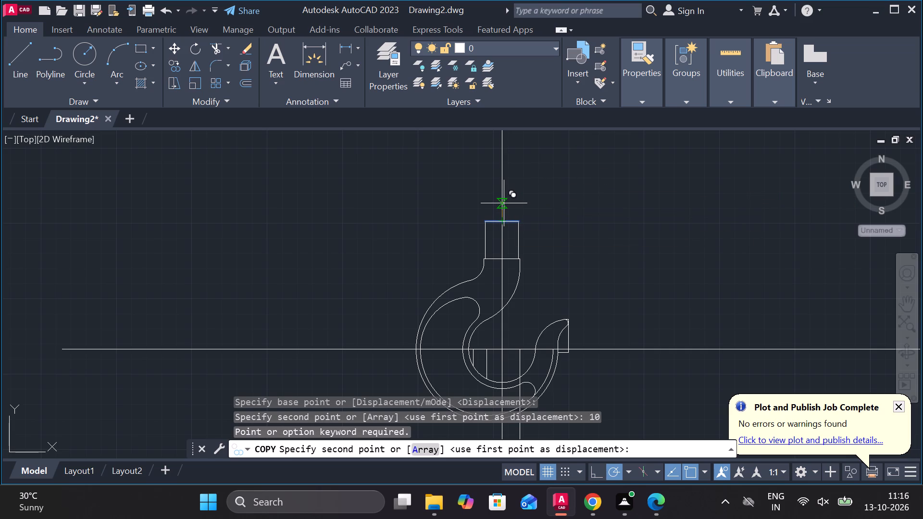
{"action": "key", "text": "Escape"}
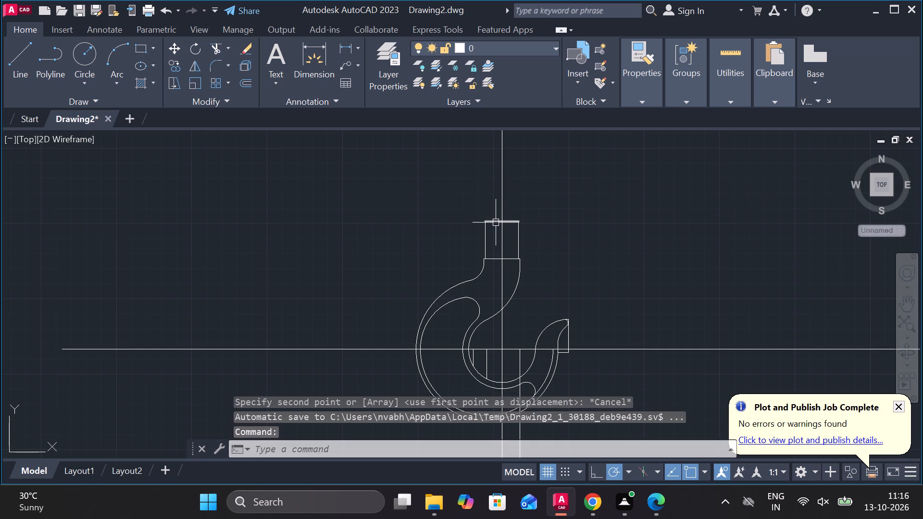
Copy the shank's top edge line 10 units straight up from its midpoint along the vertical centerline.
{"action": "left_click", "coordinate": [496, 222]}
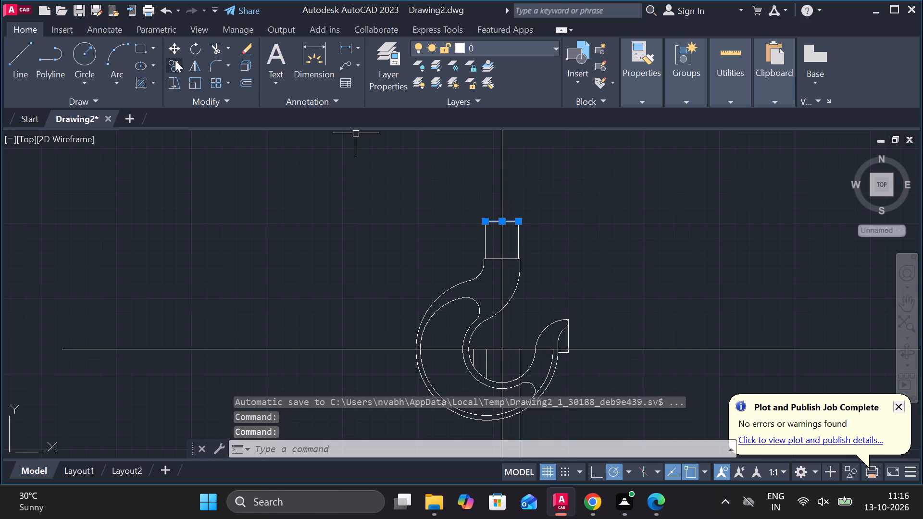
{"action": "left_click", "coordinate": [175, 60]}
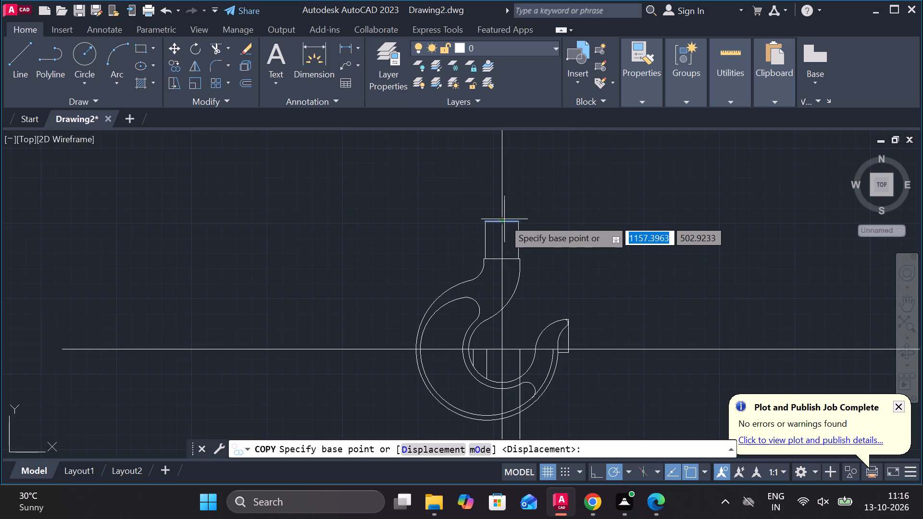
{"action": "left_click", "coordinate": [503, 219]}
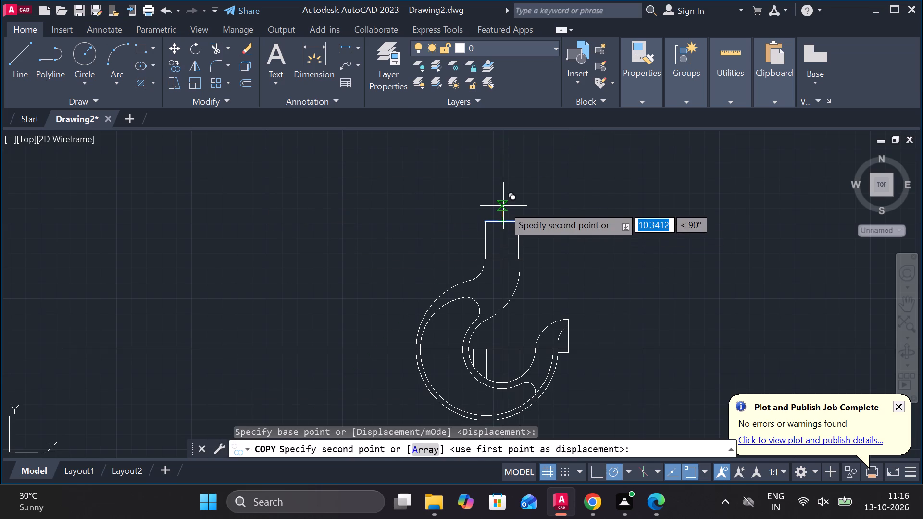
{"action": "type", "text": "10"}
{"action": "key", "text": "Return"}
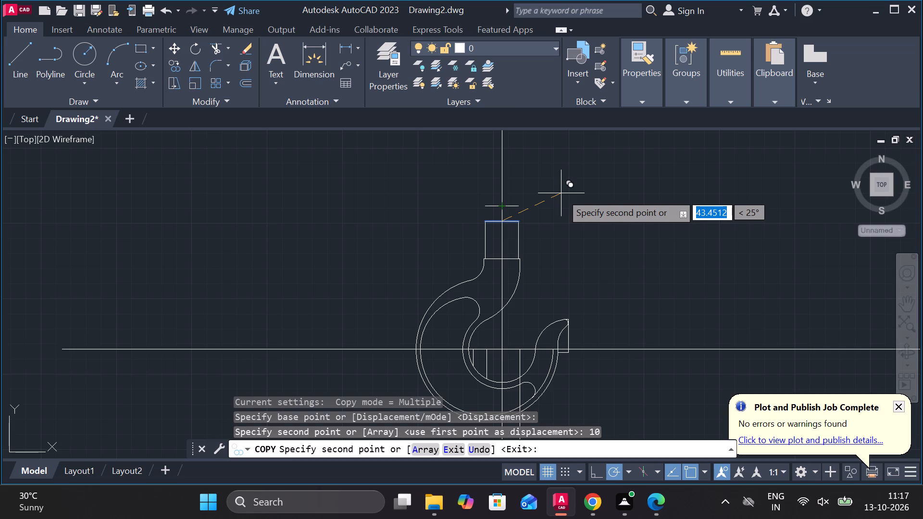
{"action": "scroll", "coordinate": [561, 193], "scroll_direction": "down", "scroll_amount": 3}
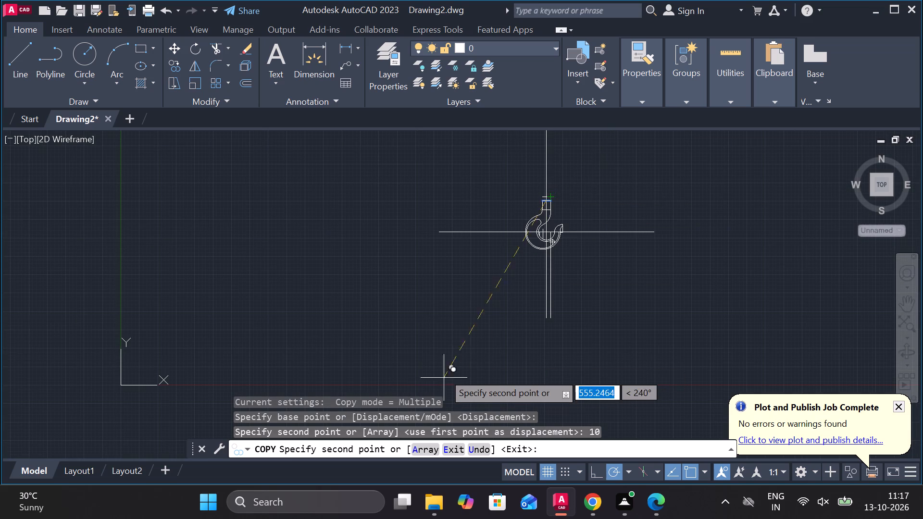
{"action": "scroll", "coordinate": [443, 346], "scroll_direction": "up", "scroll_amount": 2}
{"action": "scroll", "coordinate": [443, 346], "scroll_direction": "down", "scroll_amount": 4}
{"action": "scroll", "coordinate": [519, 302], "scroll_direction": "up", "scroll_amount": 2}
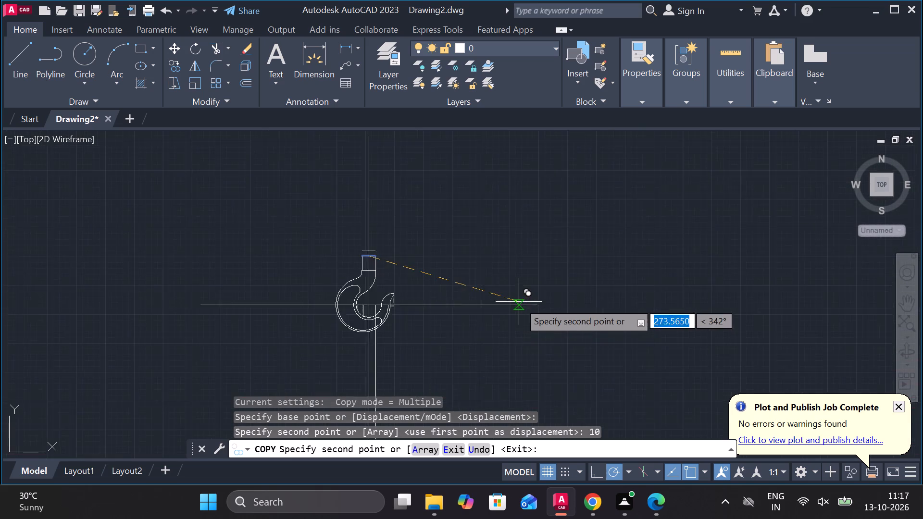
{"action": "scroll", "coordinate": [519, 302], "scroll_direction": "up", "scroll_amount": 2}
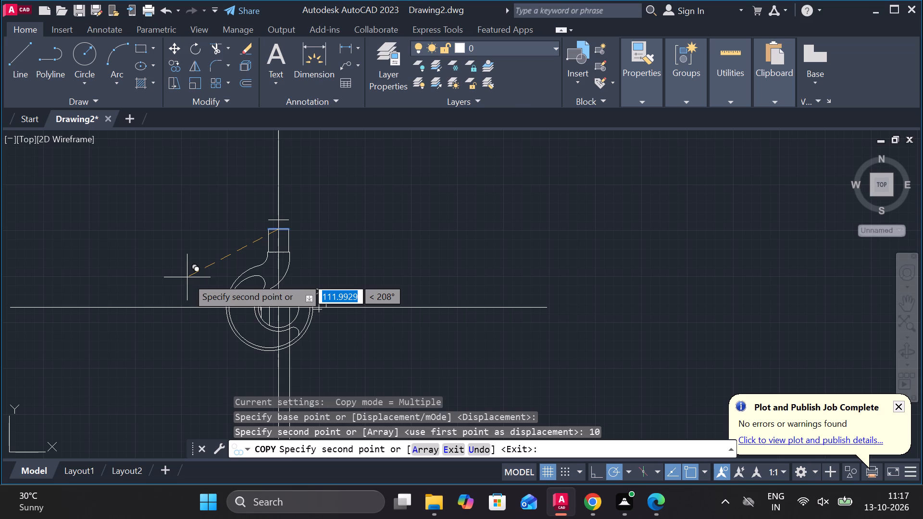
{"action": "scroll", "coordinate": [187, 277], "scroll_direction": "down", "scroll_amount": 1}
{"action": "scroll", "coordinate": [376, 247], "scroll_direction": "down", "scroll_amount": 2}
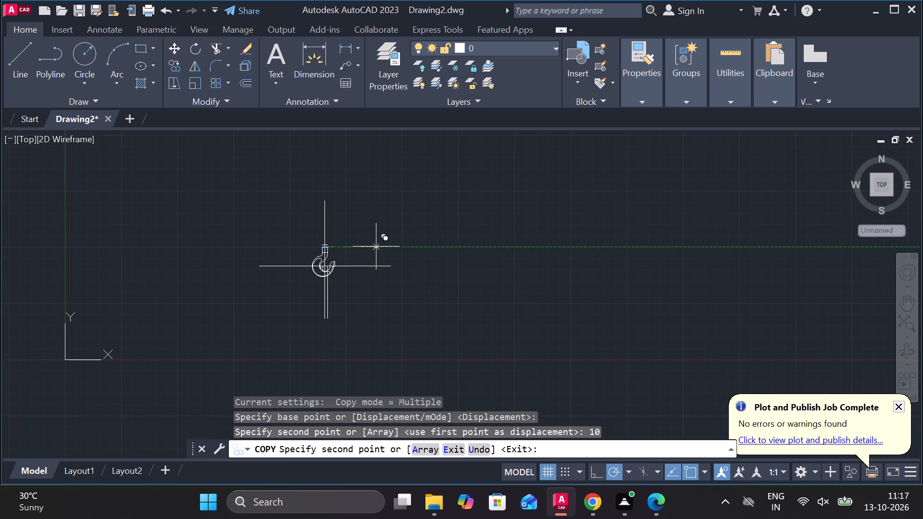
{"action": "scroll", "coordinate": [287, 284], "scroll_direction": "up", "scroll_amount": 3}
{"action": "scroll", "coordinate": [337, 235], "scroll_direction": "down", "scroll_amount": 1}
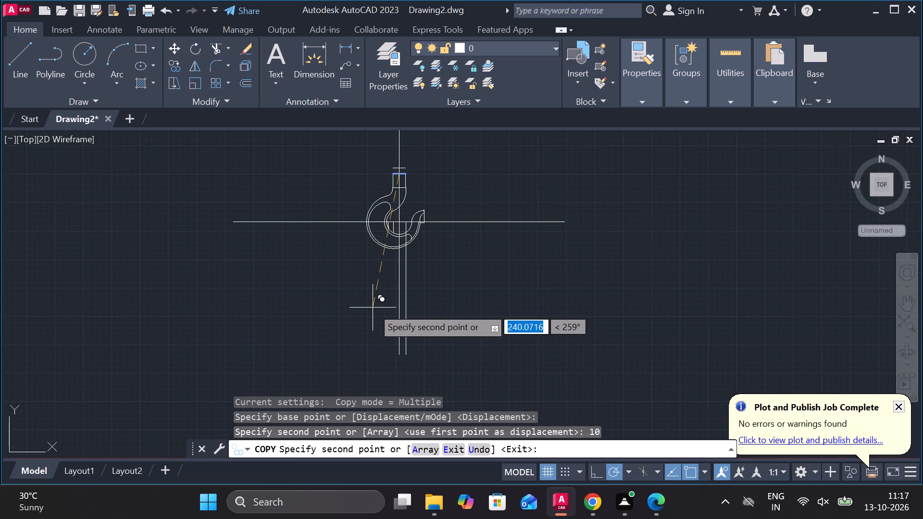
{"action": "scroll", "coordinate": [373, 308], "scroll_direction": "down", "scroll_amount": 2}
{"action": "scroll", "coordinate": [380, 258], "scroll_direction": "up", "scroll_amount": 4}
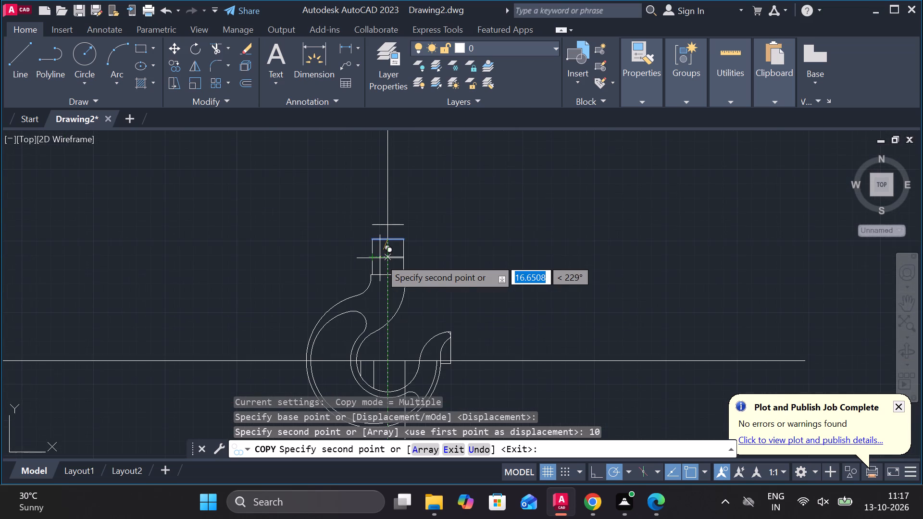
{"action": "scroll", "coordinate": [380, 258], "scroll_direction": "up", "scroll_amount": 2}
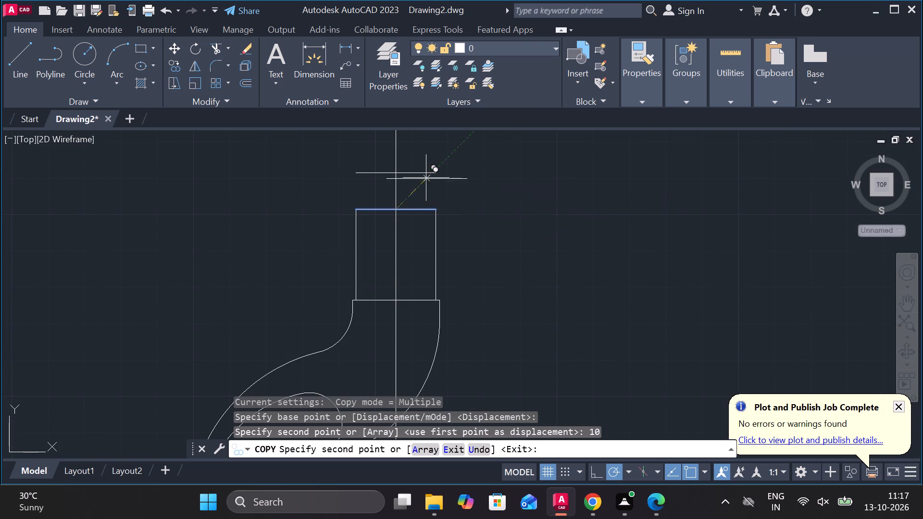
{"action": "key", "text": "Escape"}
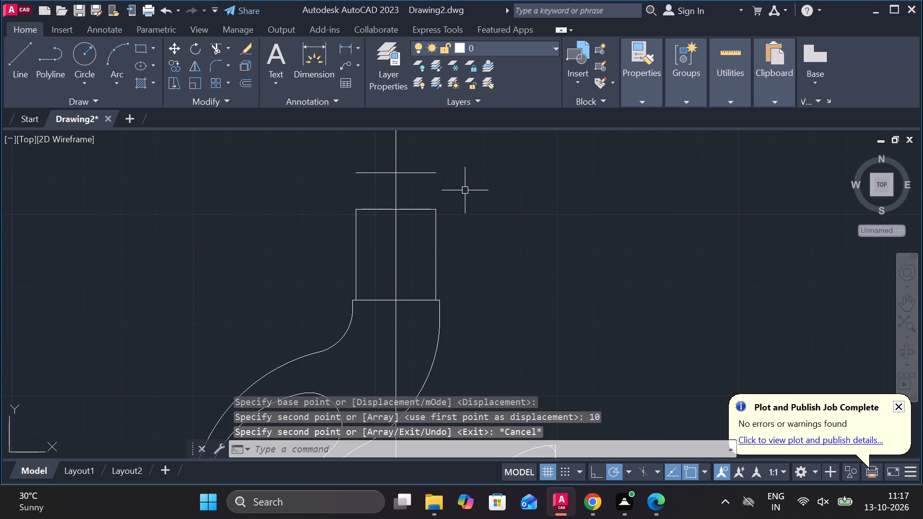
Copy the vertical centerline 10 units to each side, using its intersection with the line above the shank as base point.
{"action": "left_click", "coordinate": [397, 191]}
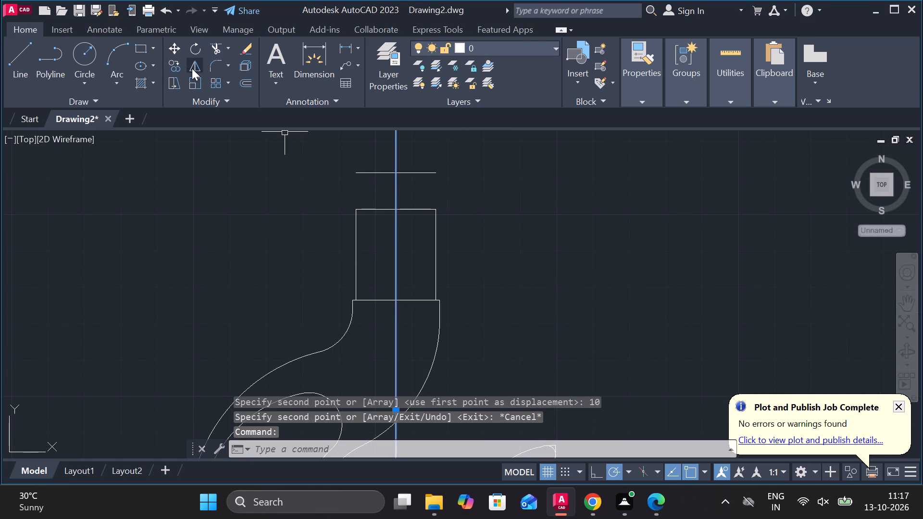
{"action": "left_click", "coordinate": [172, 66]}
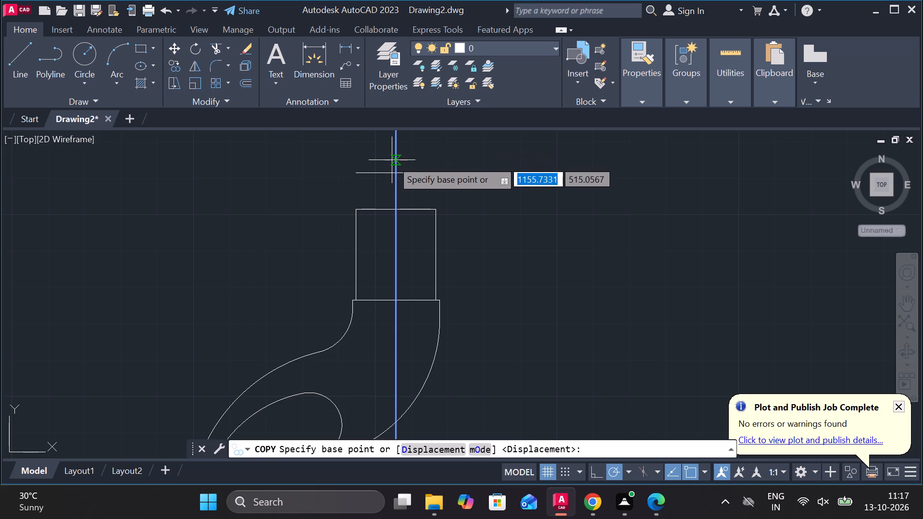
{"action": "left_click", "coordinate": [396, 168]}
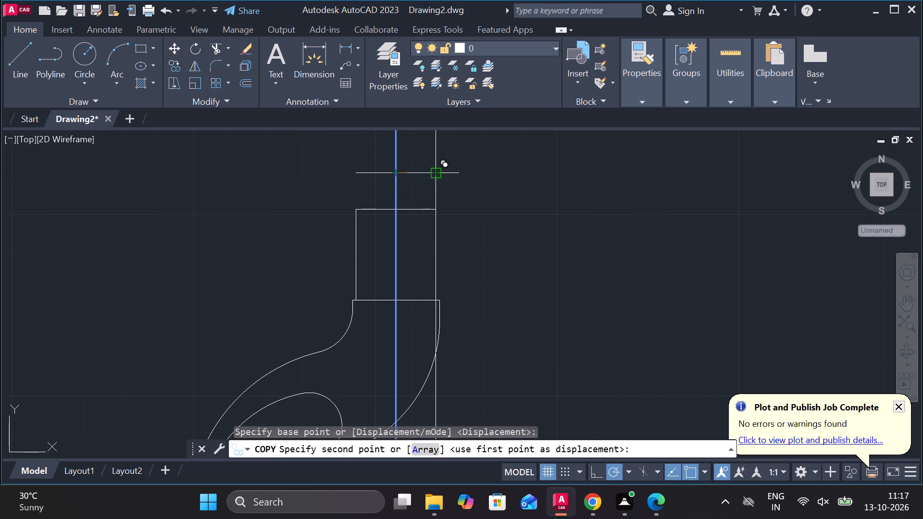
{"action": "key", "text": "1"}
{"action": "key", "text": "0"}
{"action": "key", "text": "Return"}
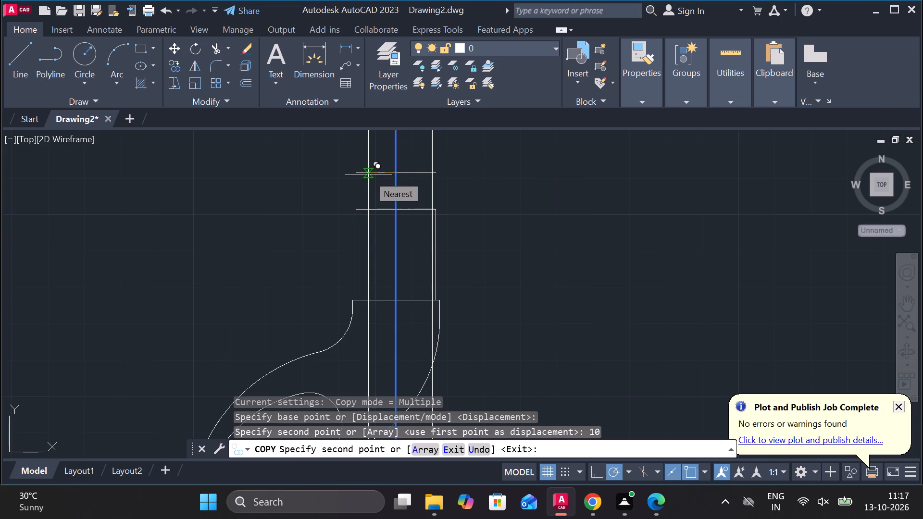
{"action": "key", "text": "1"}
{"action": "key", "text": "0"}
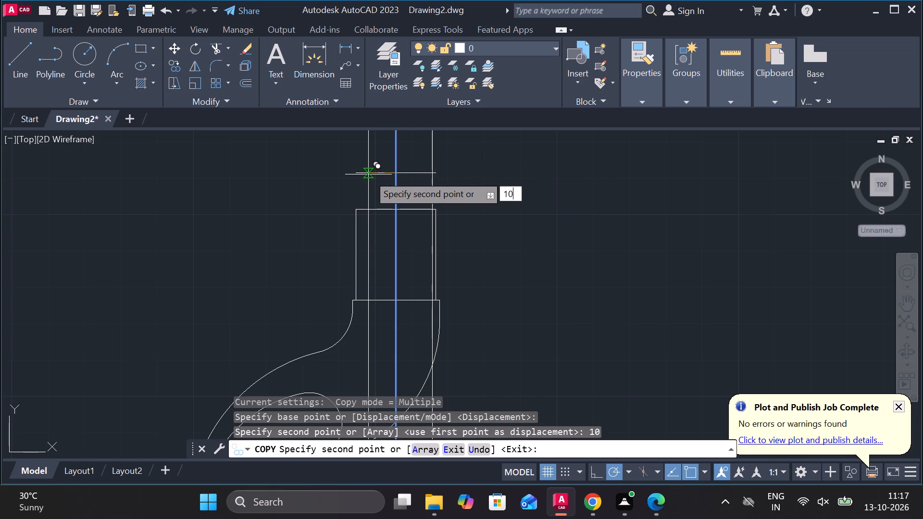
{"action": "key", "text": "Return"}
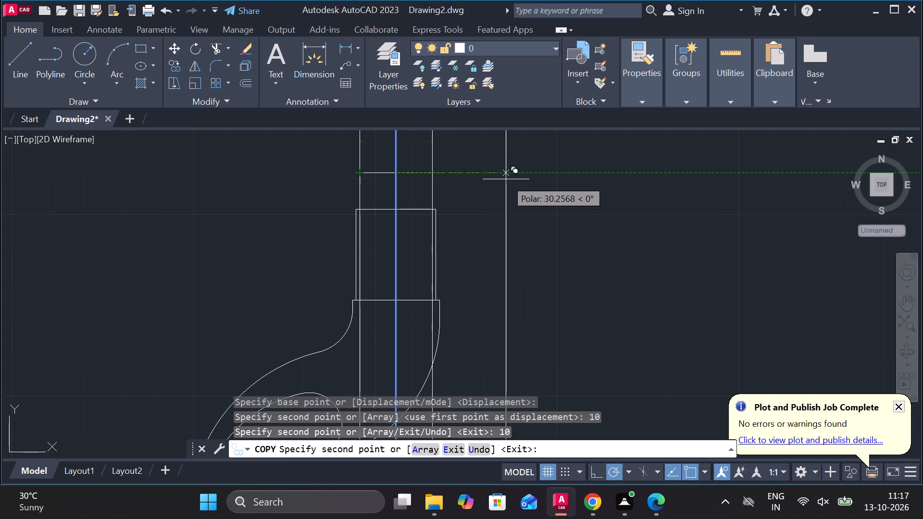
{"action": "key", "text": "Escape"}
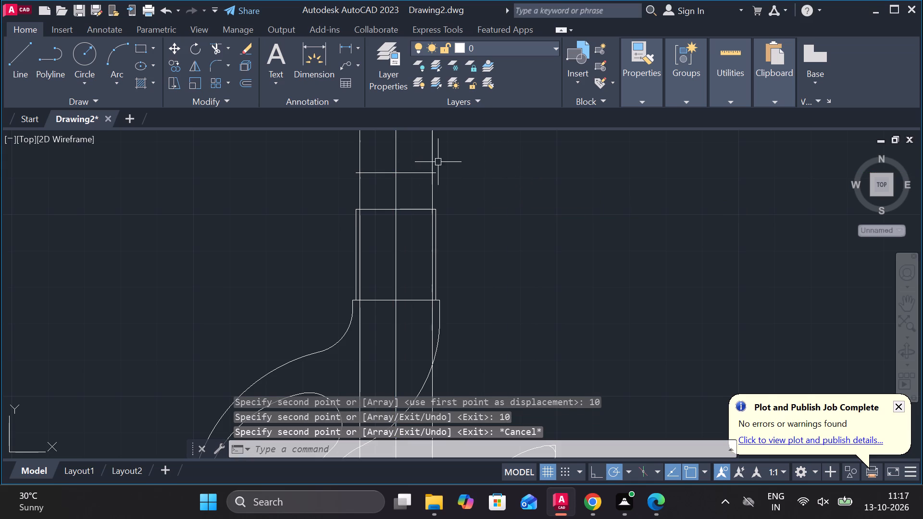
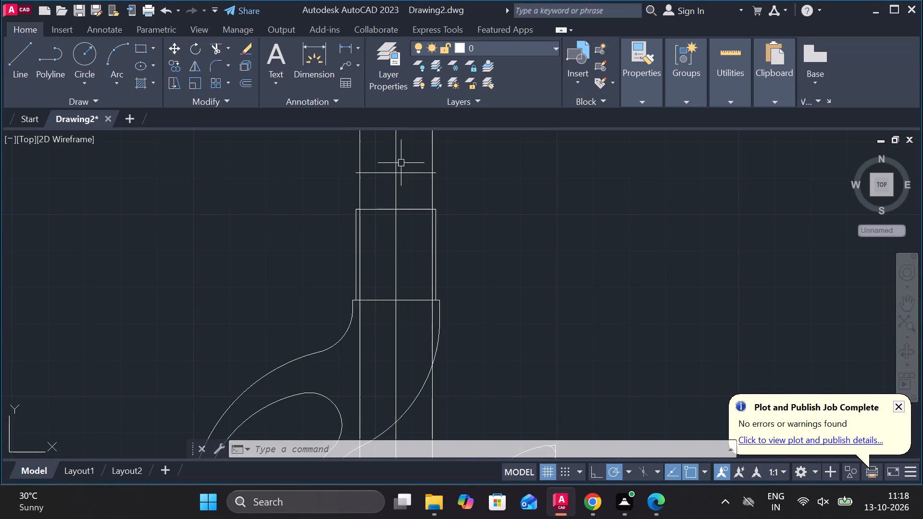
Copy the vertical centerline 8 units to each side, using the midpoint of the horizontal line above the shank as base point.
{"action": "left_click", "coordinate": [396, 163]}
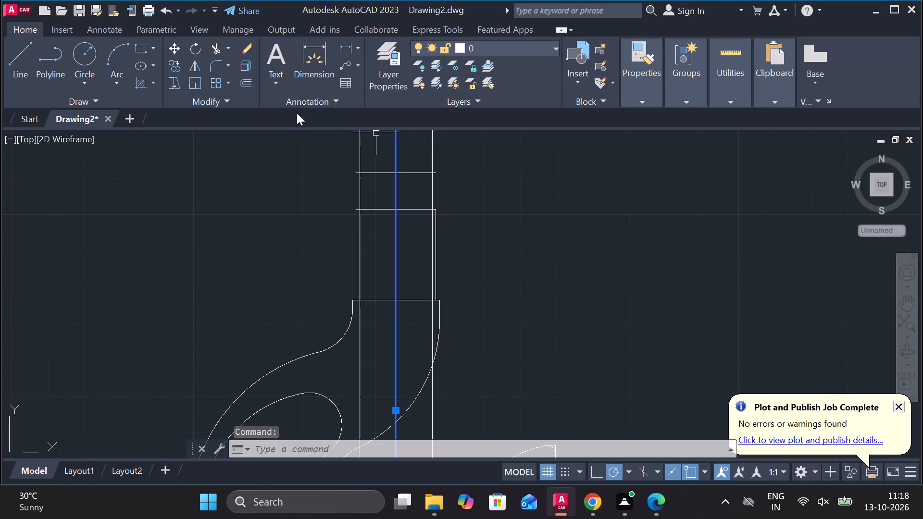
{"action": "left_click", "coordinate": [176, 63]}
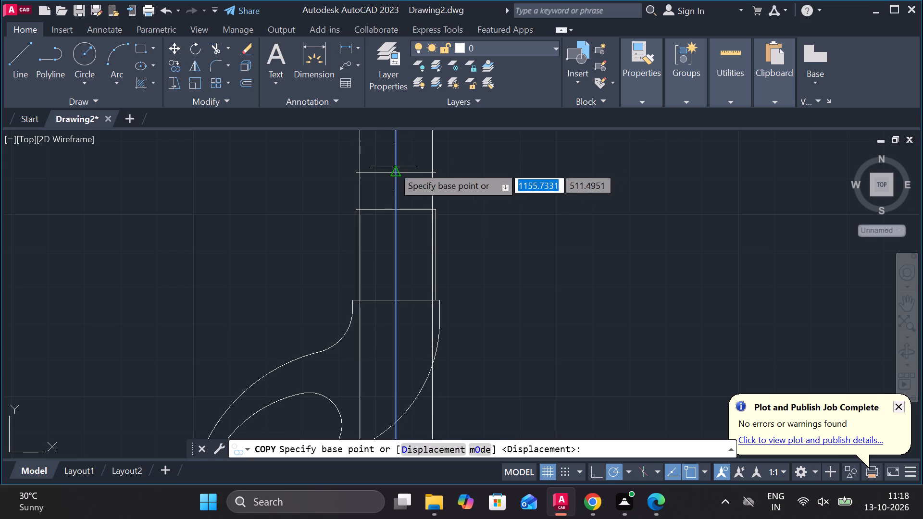
{"action": "left_click", "coordinate": [395, 172]}
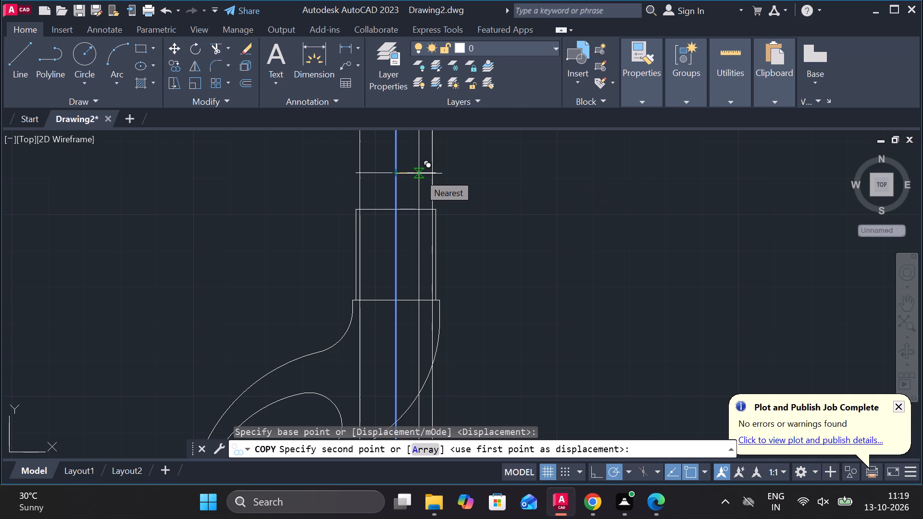
{"action": "key", "text": "8"}
{"action": "key", "text": "Return"}
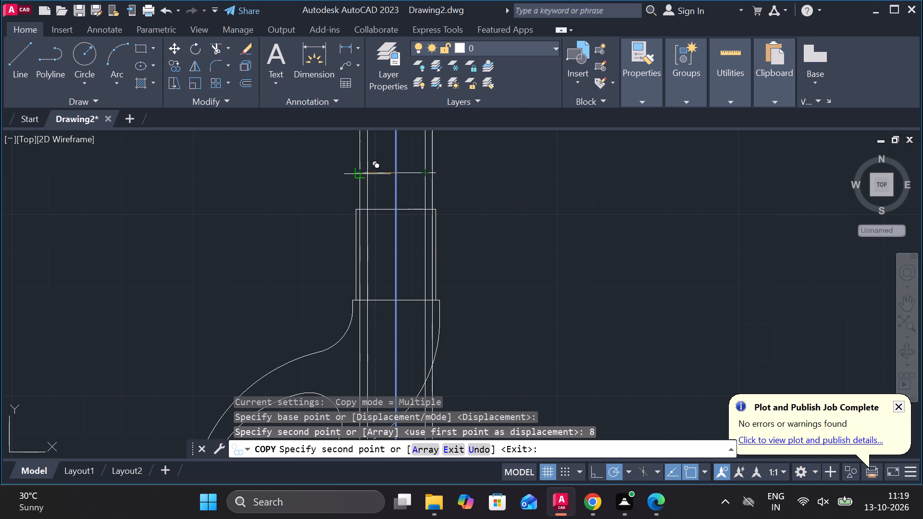
{"action": "key", "text": "8"}
{"action": "key", "text": "Return"}
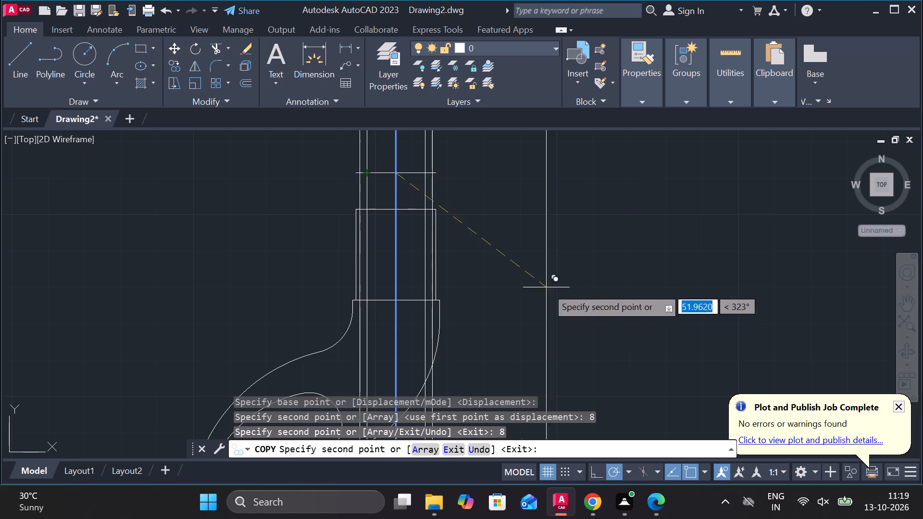
{"action": "scroll", "coordinate": [500, 179], "scroll_direction": "down", "scroll_amount": 1}
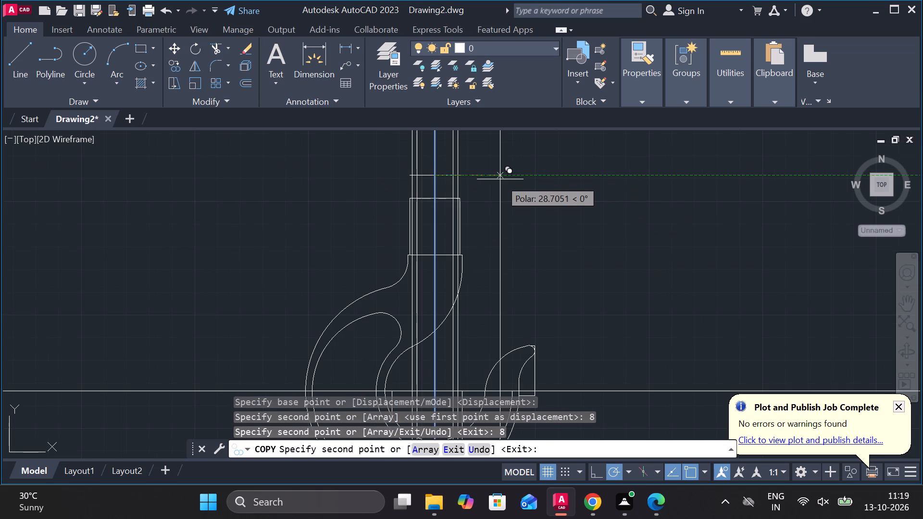
{"action": "key", "text": "Escape"}
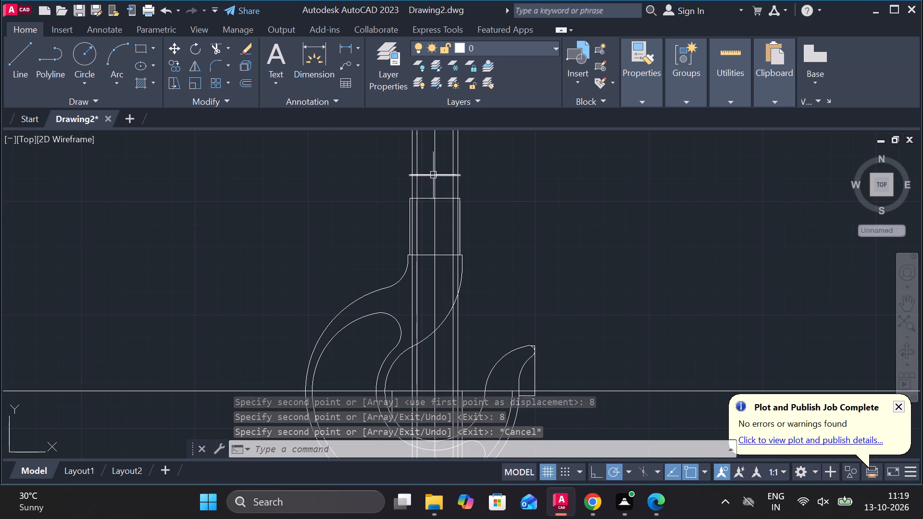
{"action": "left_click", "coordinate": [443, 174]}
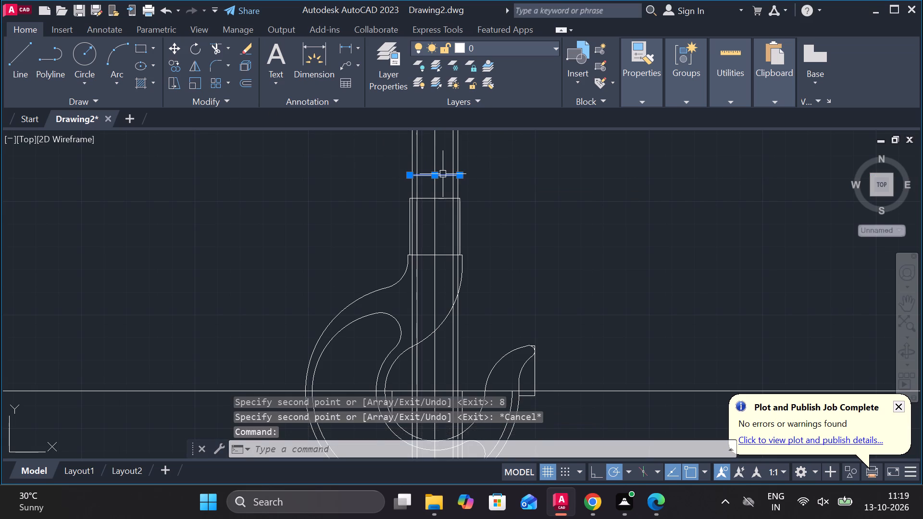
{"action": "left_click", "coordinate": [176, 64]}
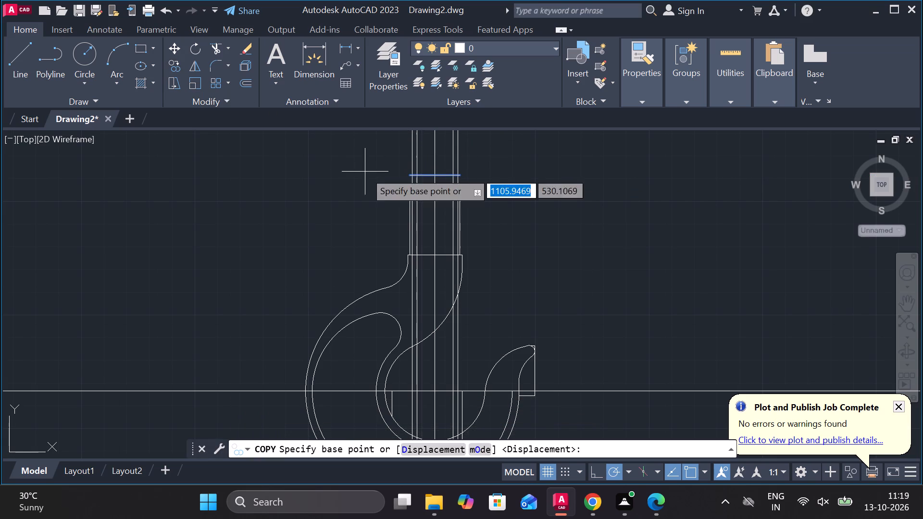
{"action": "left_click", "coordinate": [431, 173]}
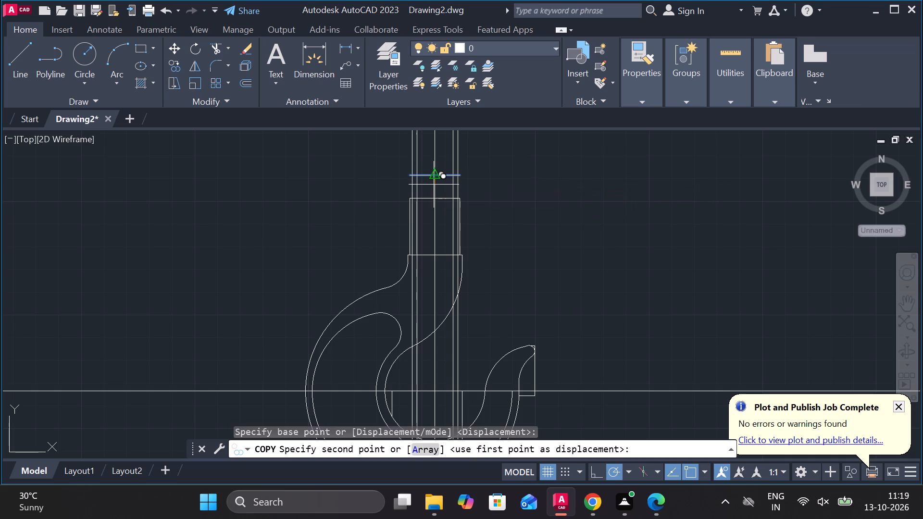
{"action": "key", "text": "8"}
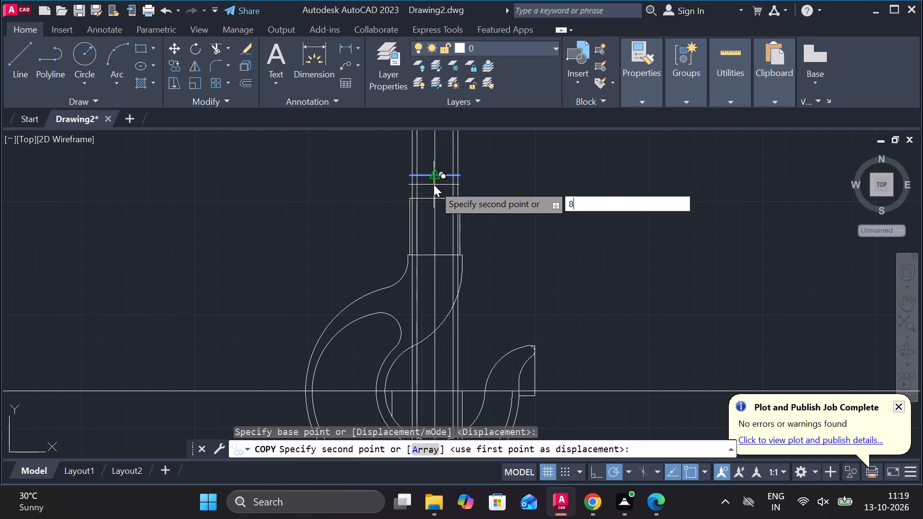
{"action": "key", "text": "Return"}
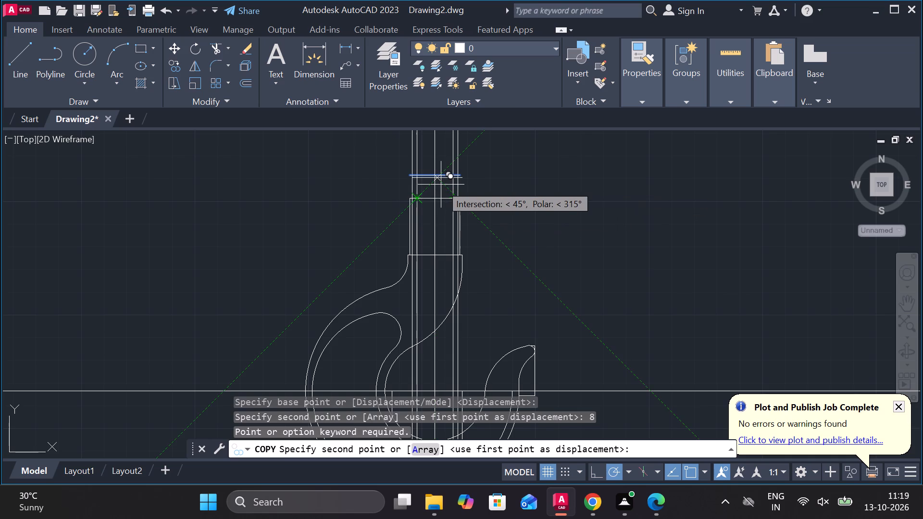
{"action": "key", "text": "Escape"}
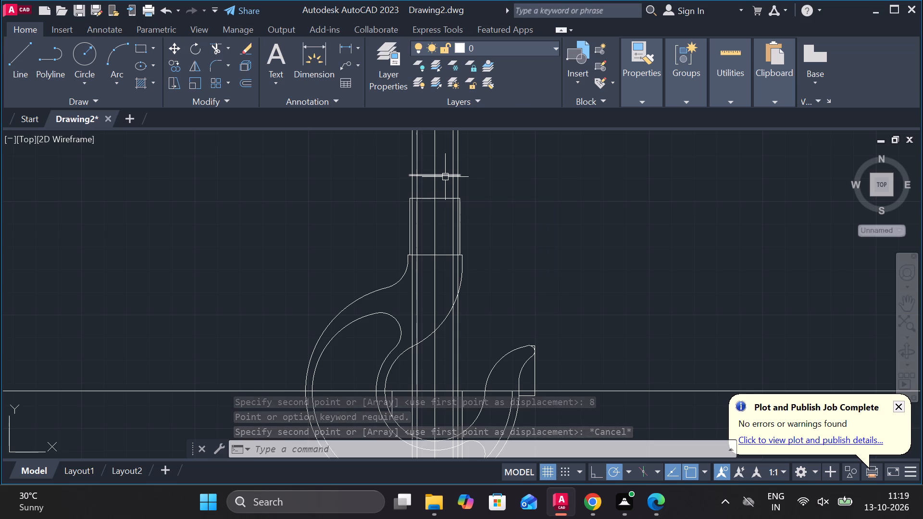
Copy the horizontal line above the shank 8 units straight down from its midpoint along the vertical centerline.
{"action": "left_click", "coordinate": [445, 177]}
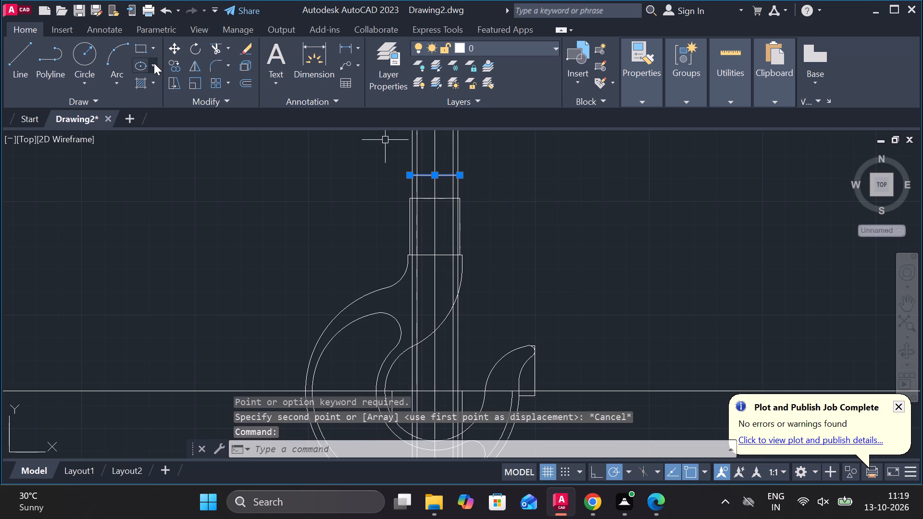
{"action": "left_click", "coordinate": [172, 66]}
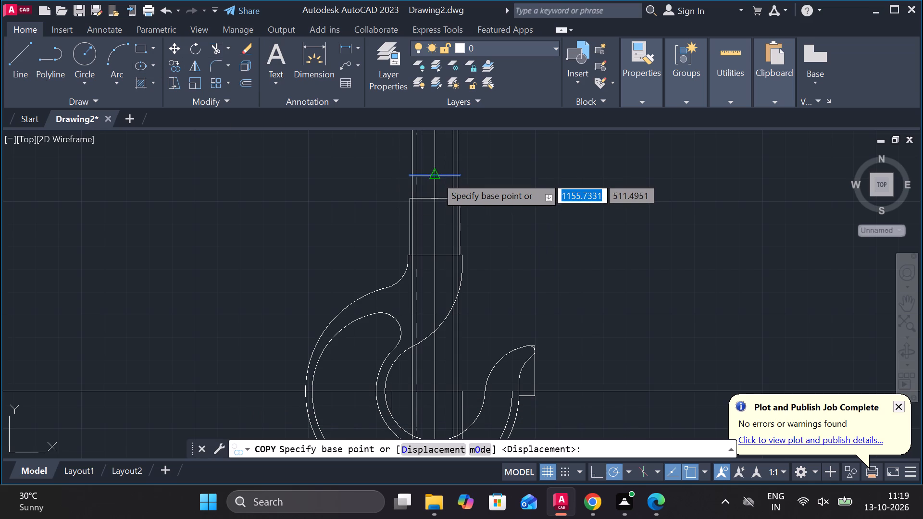
{"action": "left_click", "coordinate": [435, 176]}
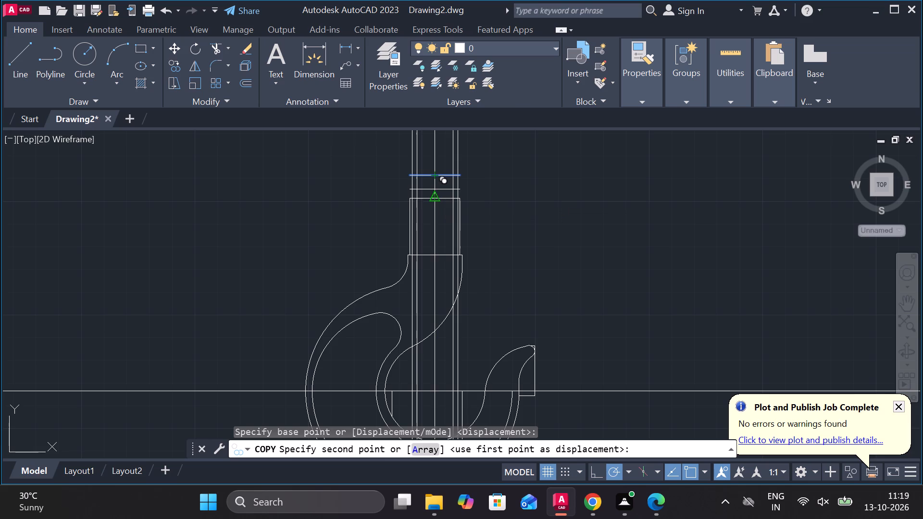
{"action": "key", "text": "8"}
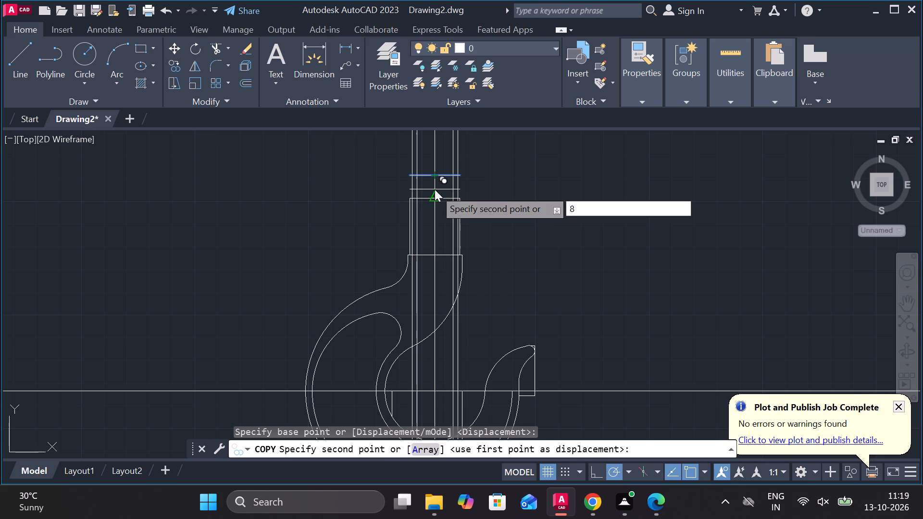
{"action": "key", "text": "Return"}
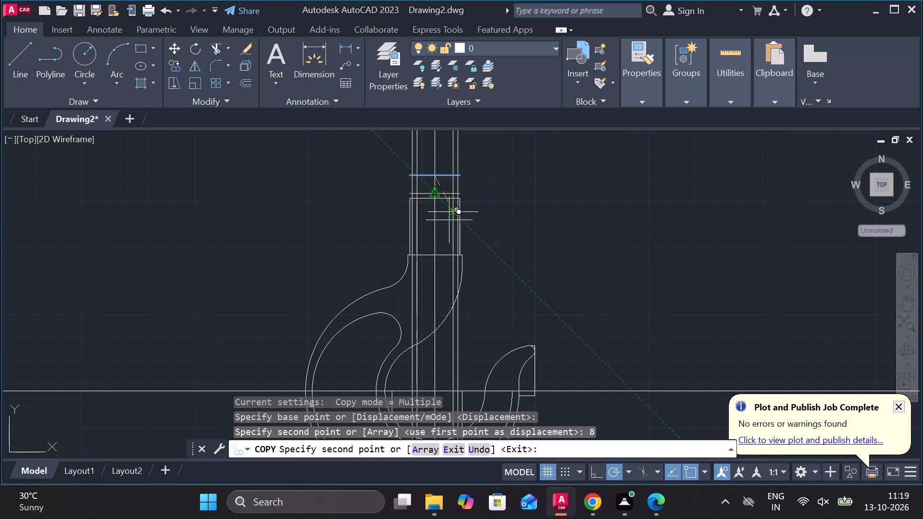
{"action": "key", "text": "Escape"}
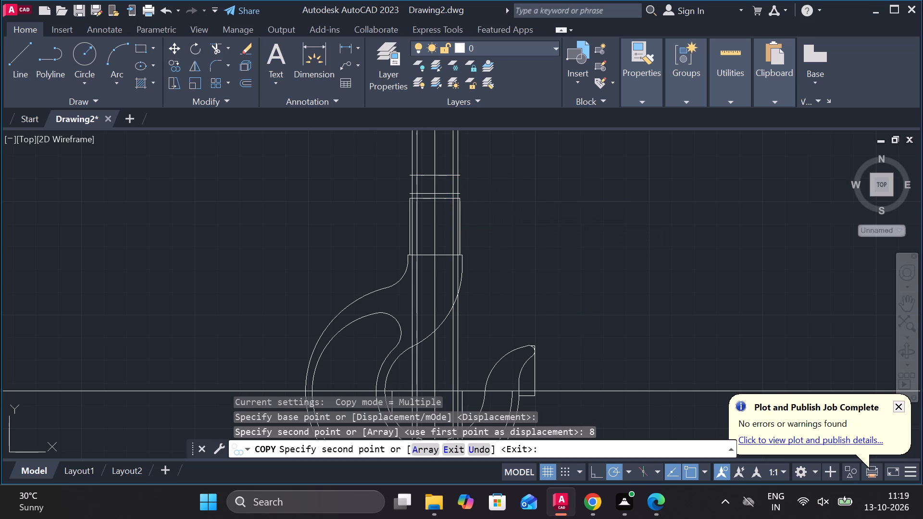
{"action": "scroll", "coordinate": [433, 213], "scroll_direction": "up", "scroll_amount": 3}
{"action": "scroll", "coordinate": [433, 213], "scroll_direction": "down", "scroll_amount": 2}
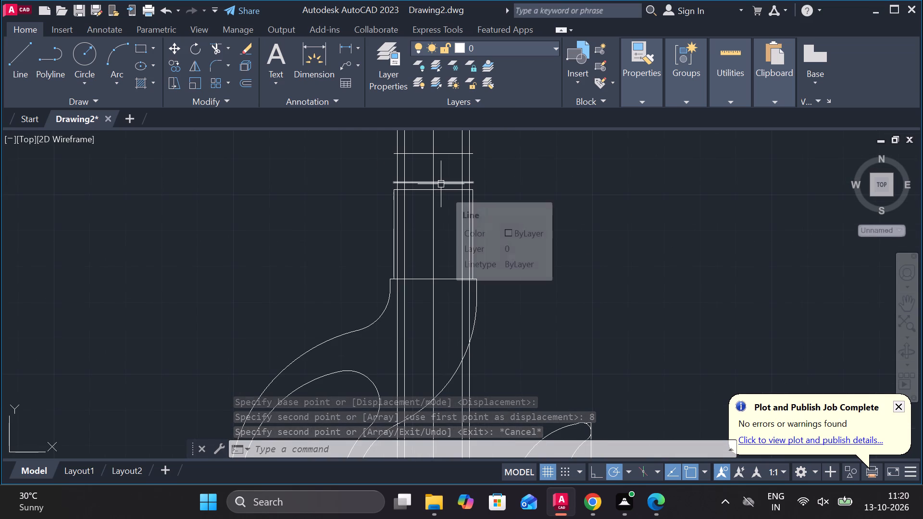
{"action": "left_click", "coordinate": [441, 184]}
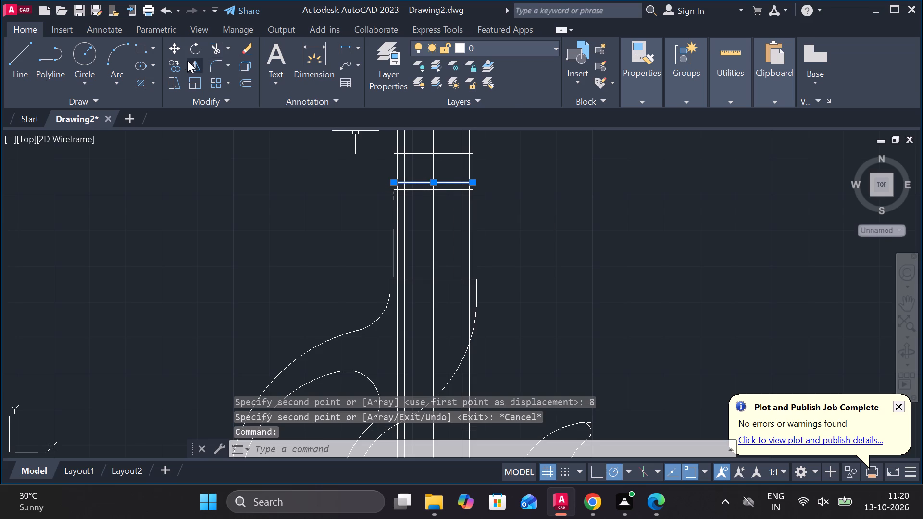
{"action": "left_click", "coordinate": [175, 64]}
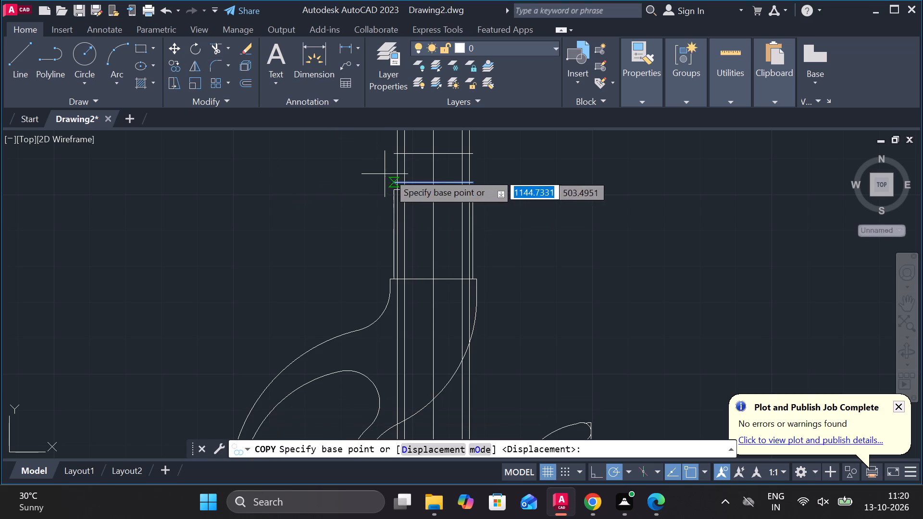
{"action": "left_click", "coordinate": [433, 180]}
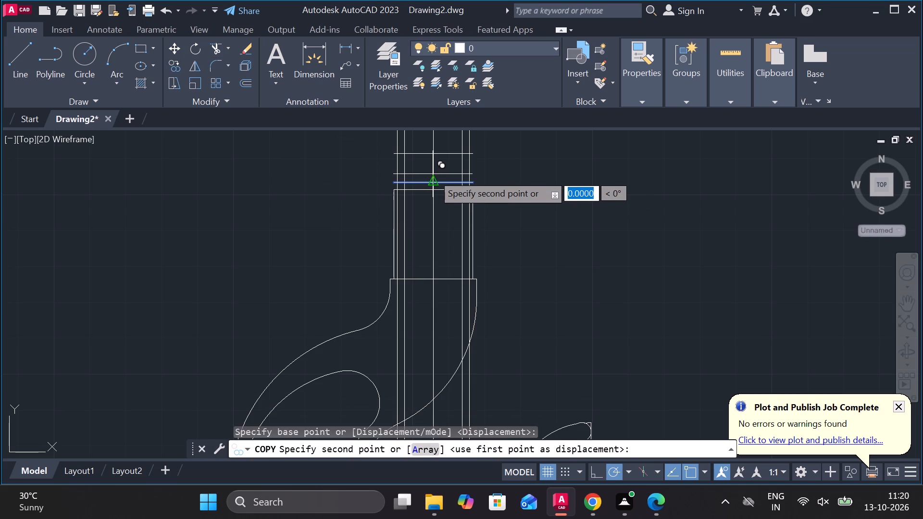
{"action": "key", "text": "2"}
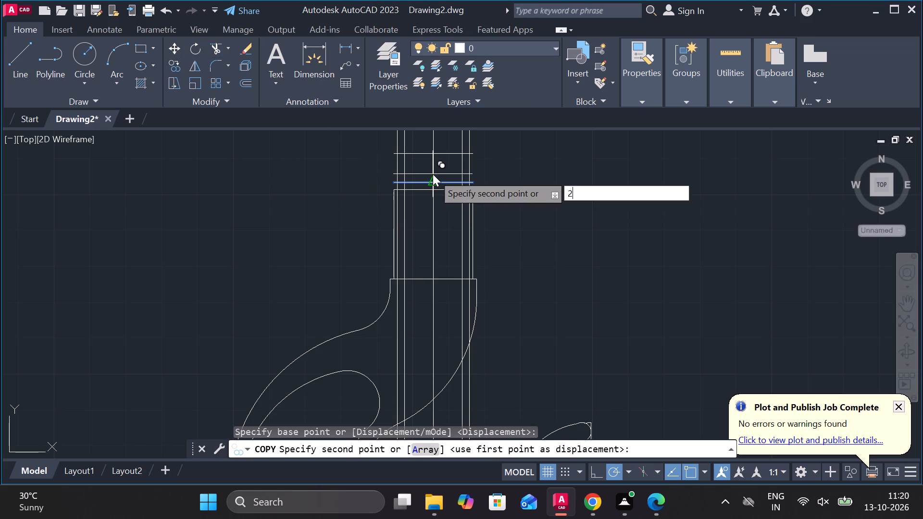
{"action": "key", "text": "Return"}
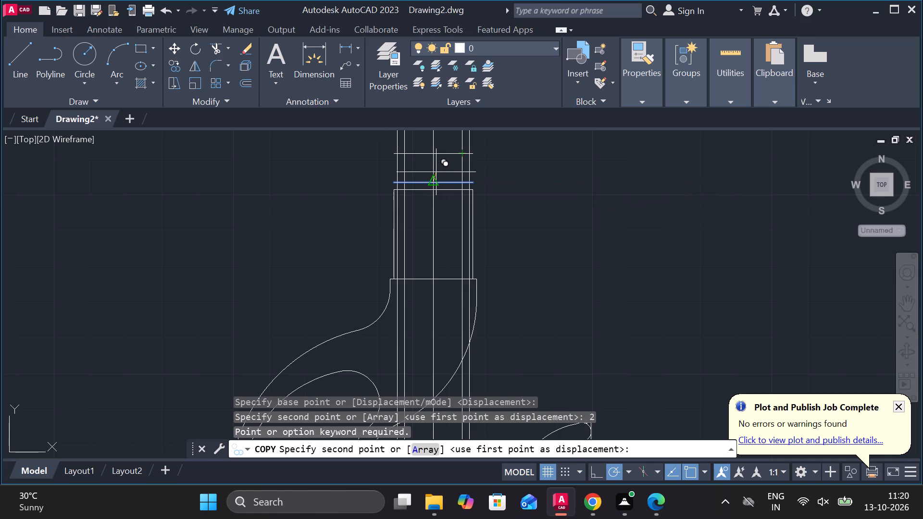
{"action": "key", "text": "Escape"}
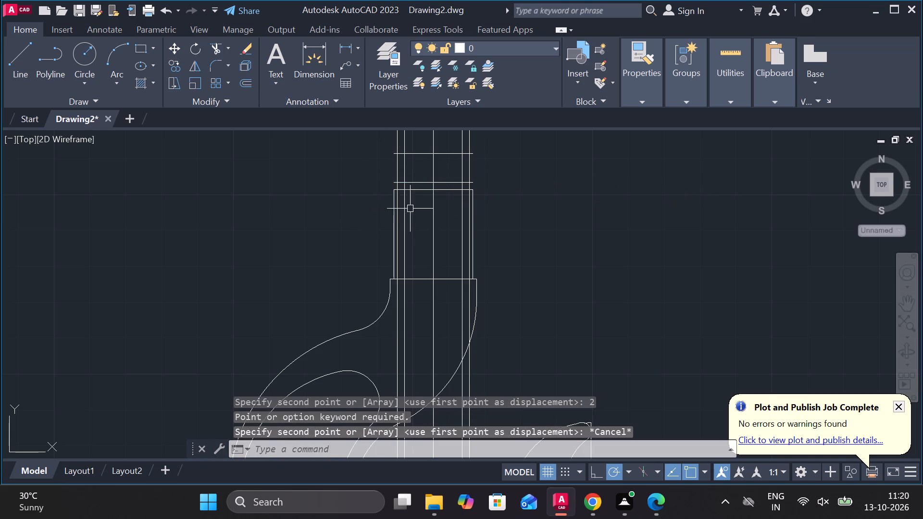
Copy the horizontal line just above the shank's top edge 2 units straight up from its midpoint along the vertical centerline.
{"action": "left_click", "coordinate": [422, 183]}
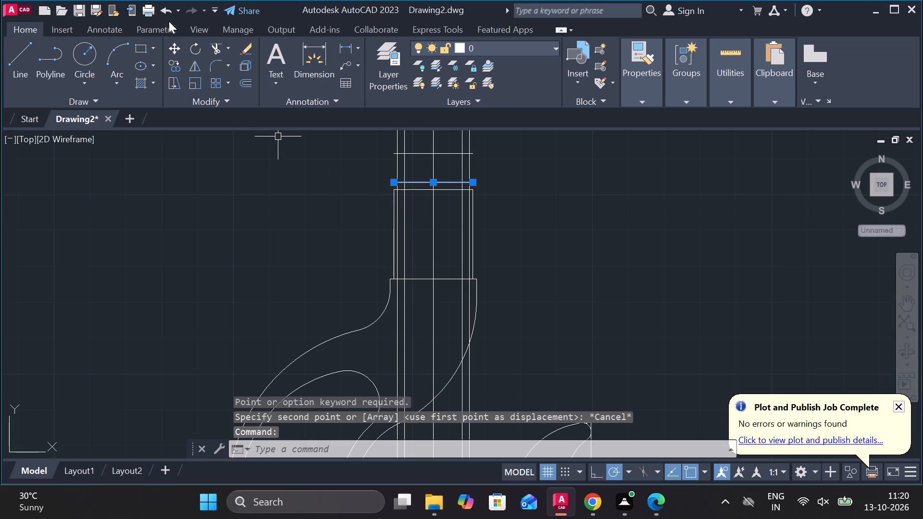
{"action": "left_click", "coordinate": [168, 58]}
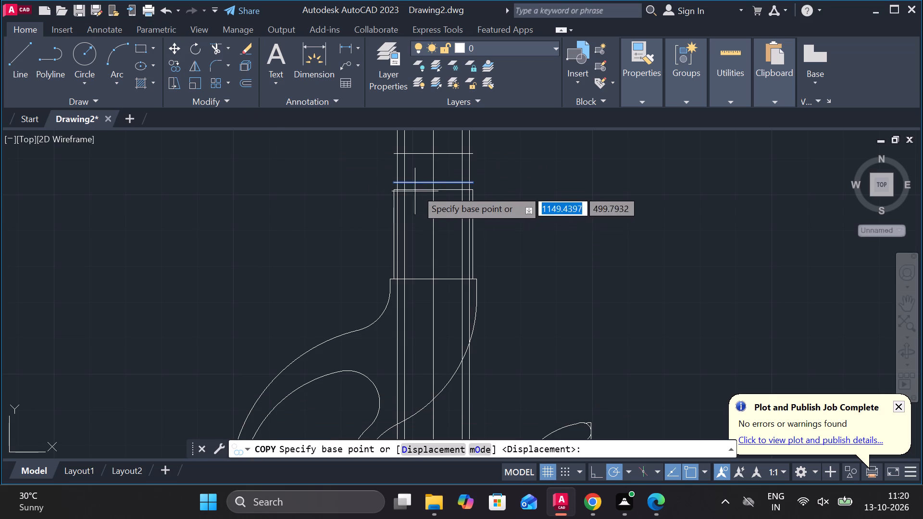
{"action": "left_click", "coordinate": [434, 180]}
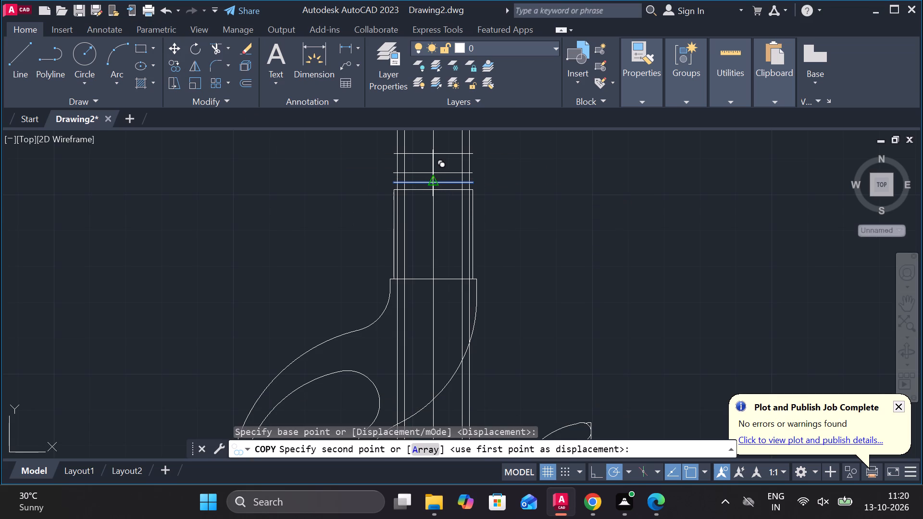
{"action": "key", "text": "2"}
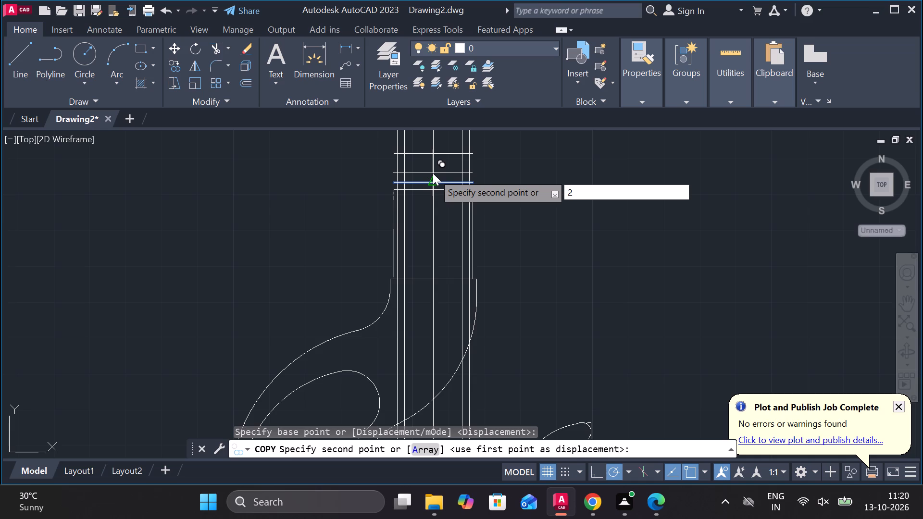
{"action": "key", "text": "Return"}
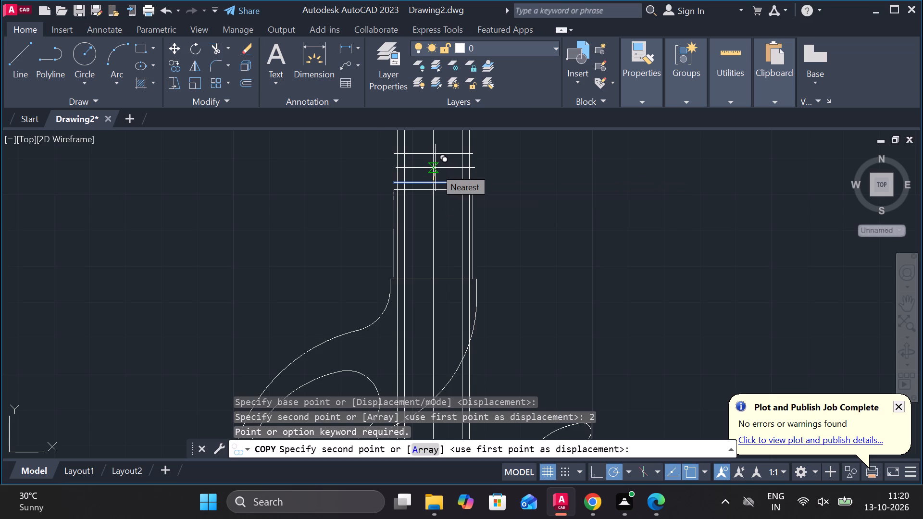
{"action": "key", "text": "2"}
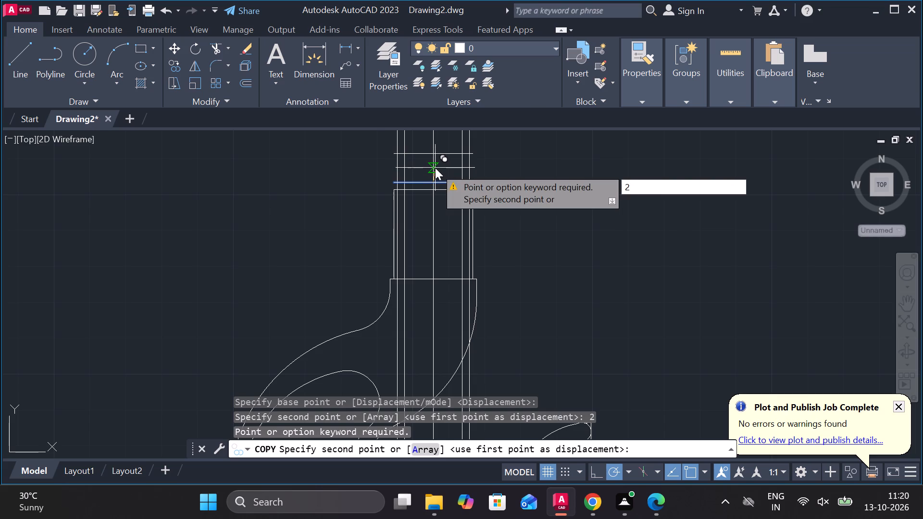
{"action": "key", "text": "Return"}
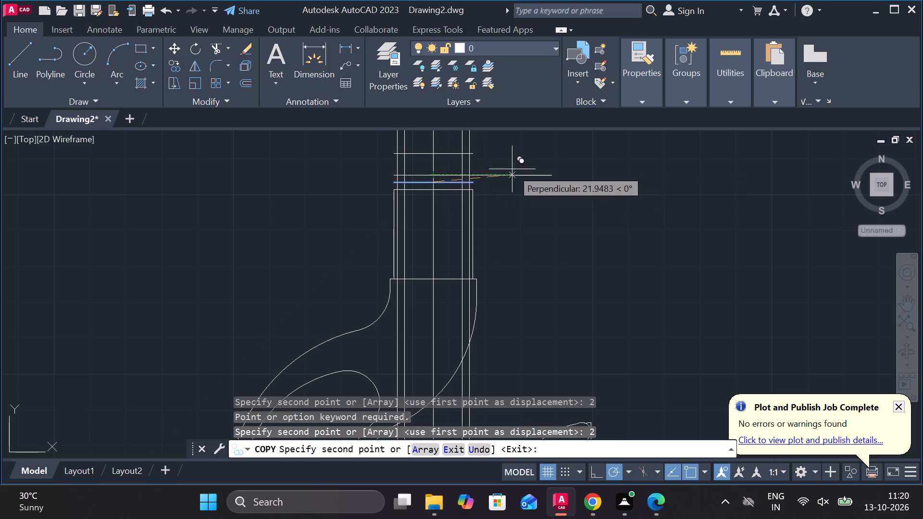
{"action": "key", "text": "Escape"}
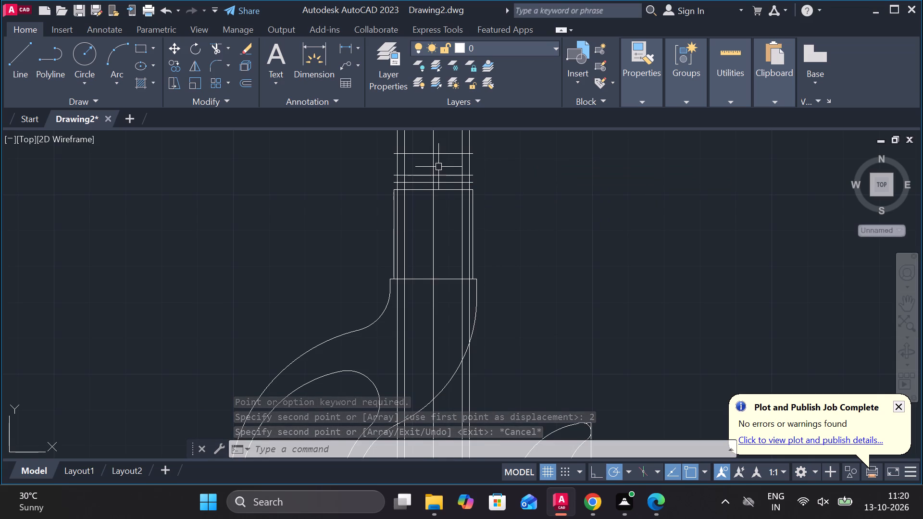
{"action": "scroll", "coordinate": [438, 167], "scroll_direction": "down", "scroll_amount": 4}
{"action": "scroll", "coordinate": [502, 137], "scroll_direction": "up", "scroll_amount": 3}
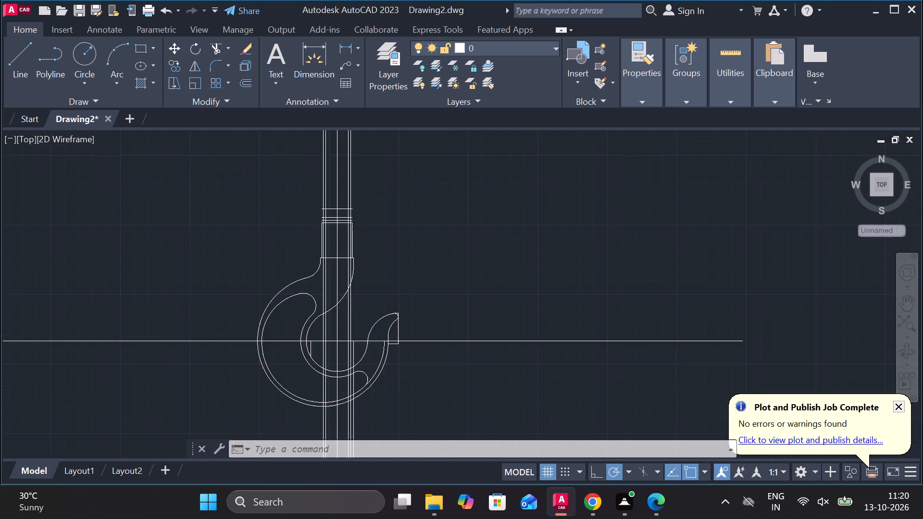
Copy the shank's top edge 25 units straight up from its midpoint along the vertical centerline.
{"action": "scroll", "coordinate": [188, 156], "scroll_direction": "down", "scroll_amount": 1}
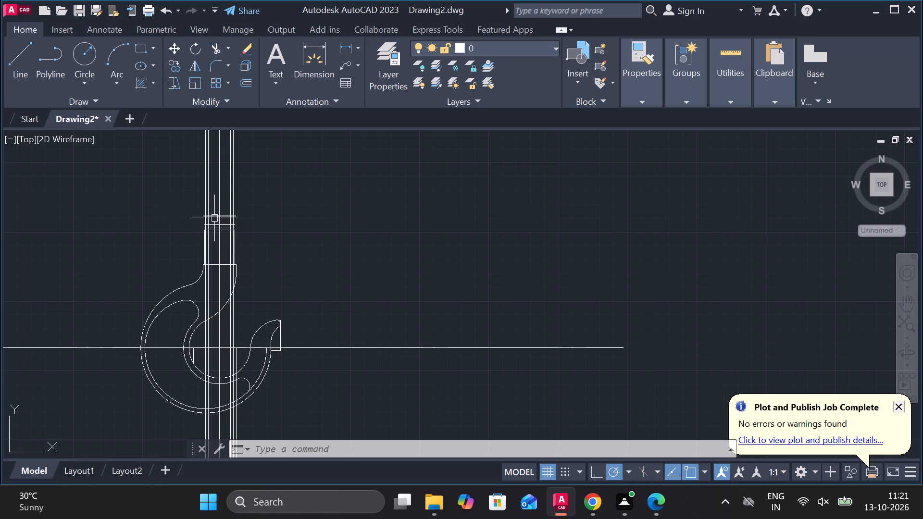
{"action": "scroll", "coordinate": [190, 225], "scroll_direction": "down", "scroll_amount": 1}
{"action": "scroll", "coordinate": [190, 225], "scroll_direction": "up", "scroll_amount": 4}
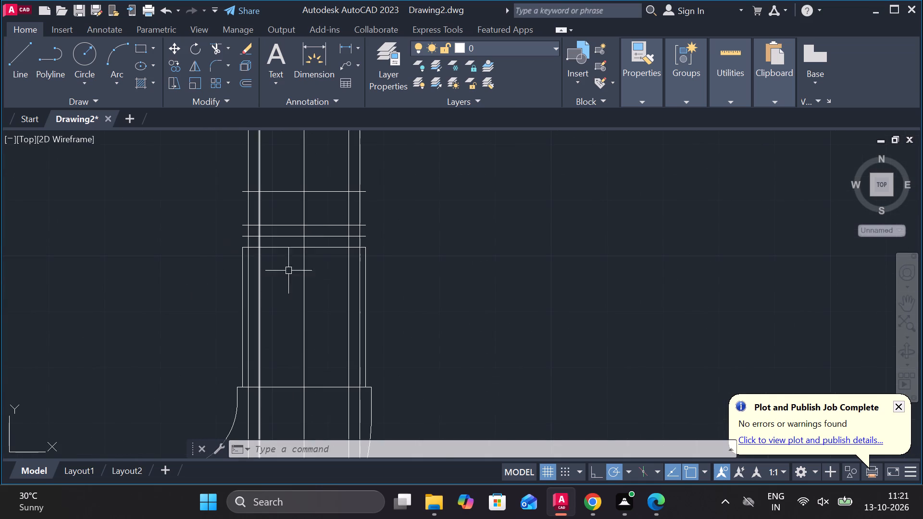
{"action": "left_click", "coordinate": [324, 248]}
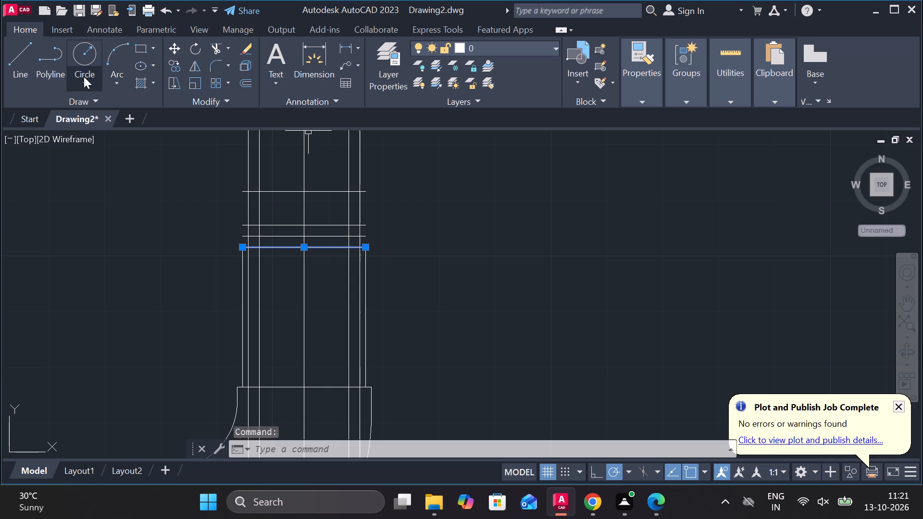
{"action": "left_click", "coordinate": [179, 67]}
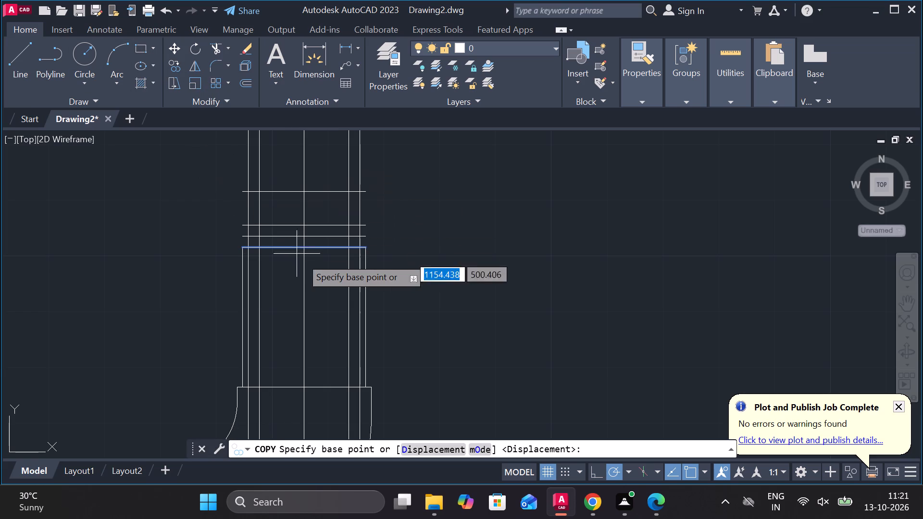
{"action": "left_click", "coordinate": [307, 250]}
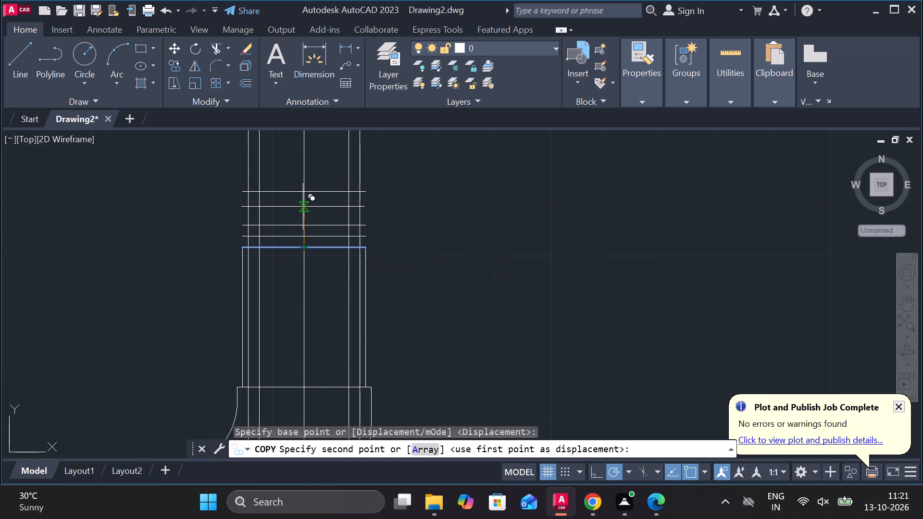
{"action": "key", "text": "2"}
{"action": "key", "text": "5"}
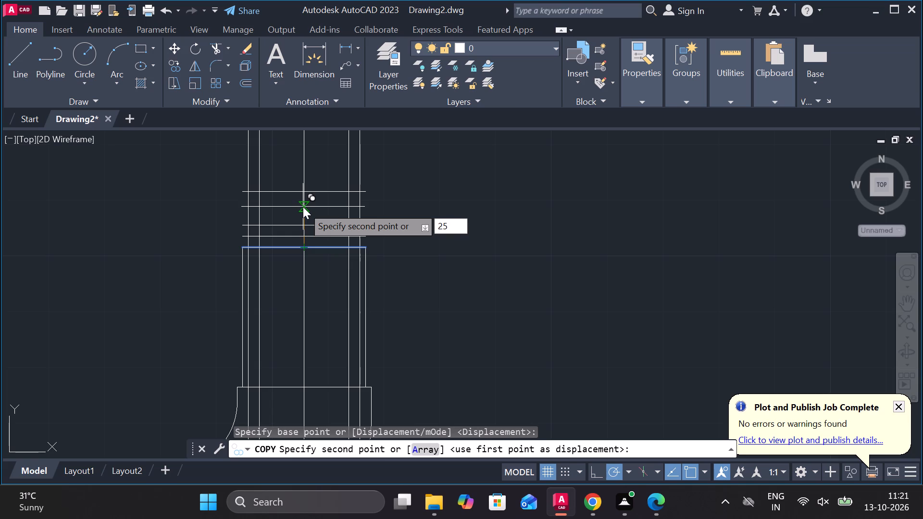
{"action": "key", "text": "Return"}
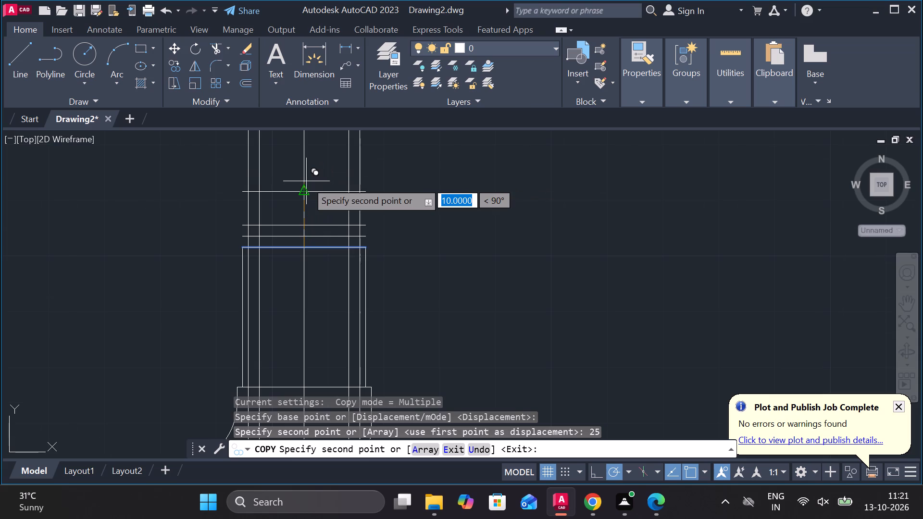
{"action": "scroll", "coordinate": [306, 181], "scroll_direction": "down", "scroll_amount": 2}
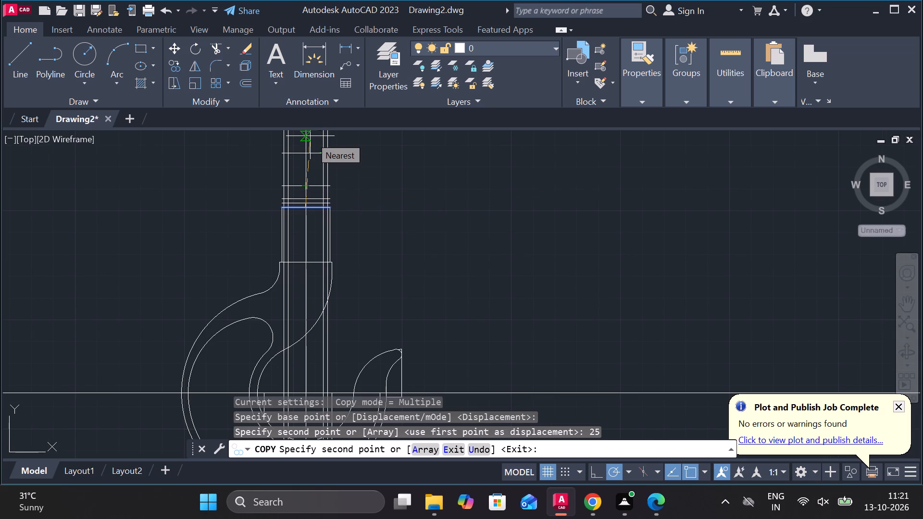
{"action": "key", "text": "Escape"}
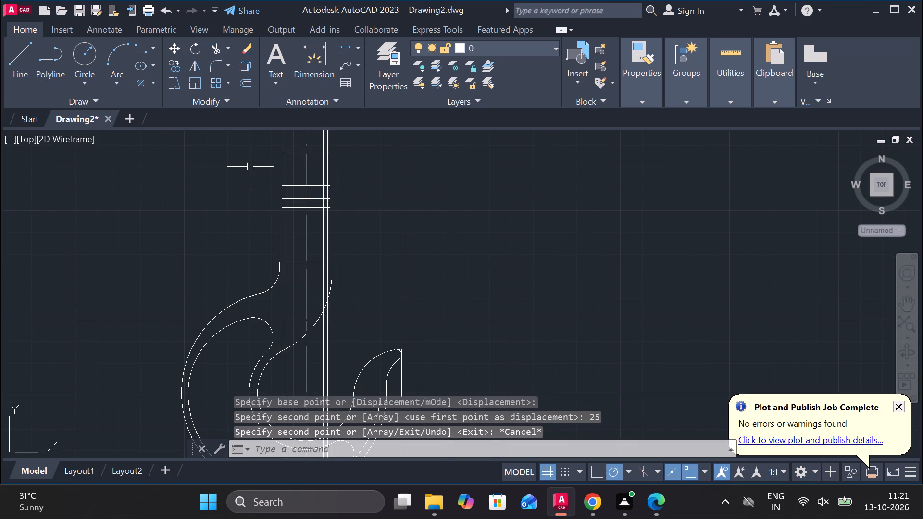
Copy the topmost horizontal line 2 units straight down from its midpoint along the vertical centerline.
{"action": "scroll", "coordinate": [249, 164], "scroll_direction": "up", "scroll_amount": 2}
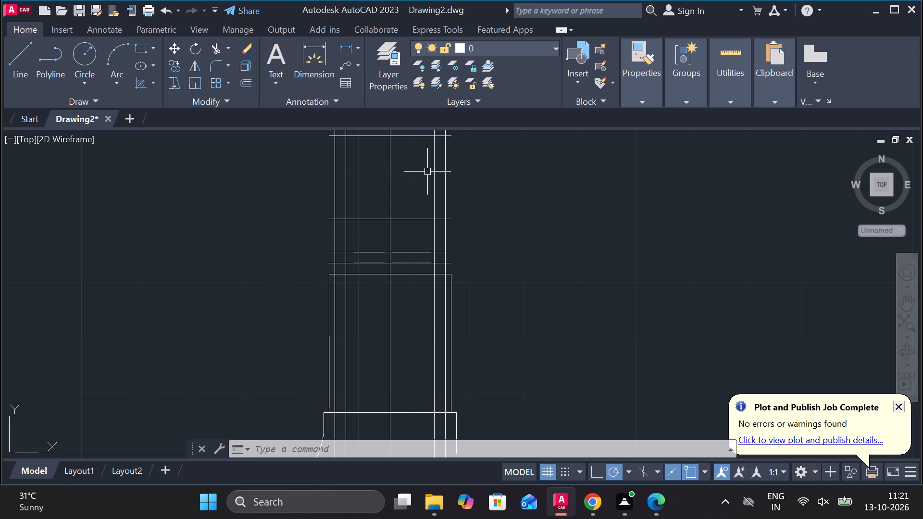
{"action": "scroll", "coordinate": [404, 171], "scroll_direction": "down", "scroll_amount": 2}
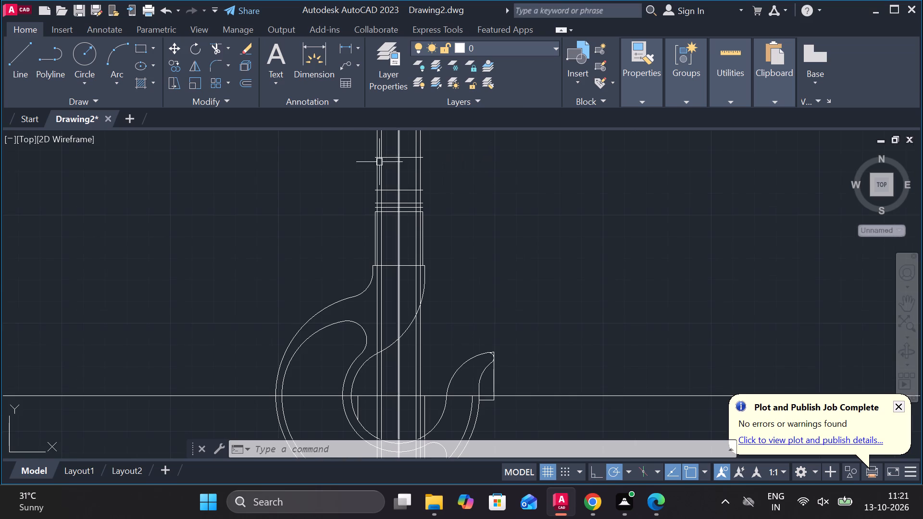
{"action": "scroll", "coordinate": [283, 154], "scroll_direction": "down", "scroll_amount": 1}
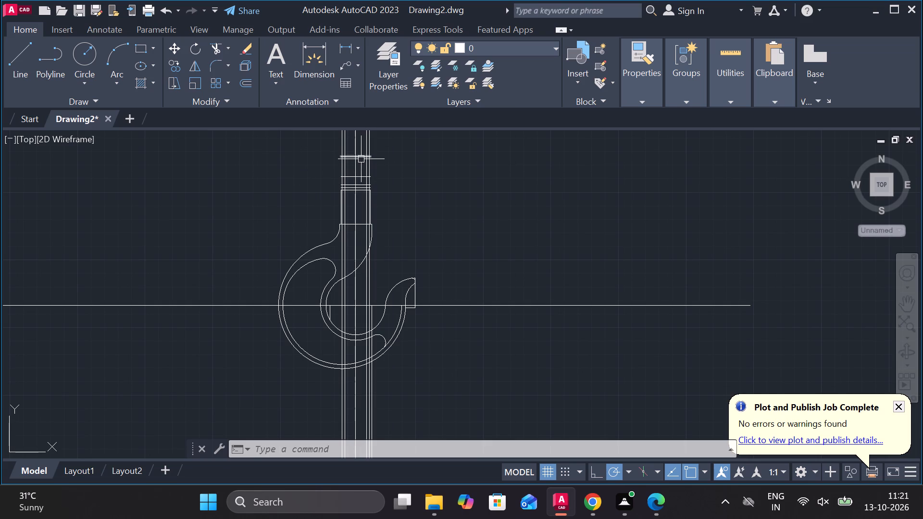
{"action": "left_click", "coordinate": [361, 159]}
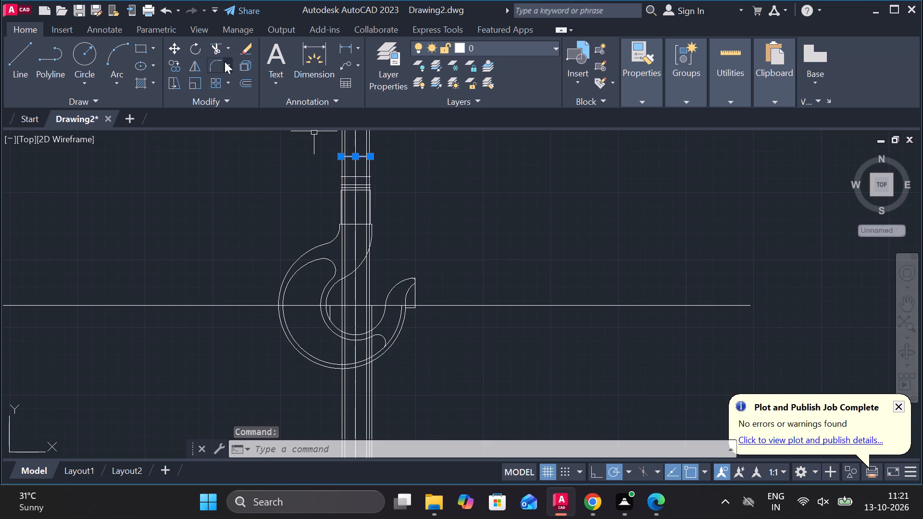
{"action": "left_click", "coordinate": [169, 63]}
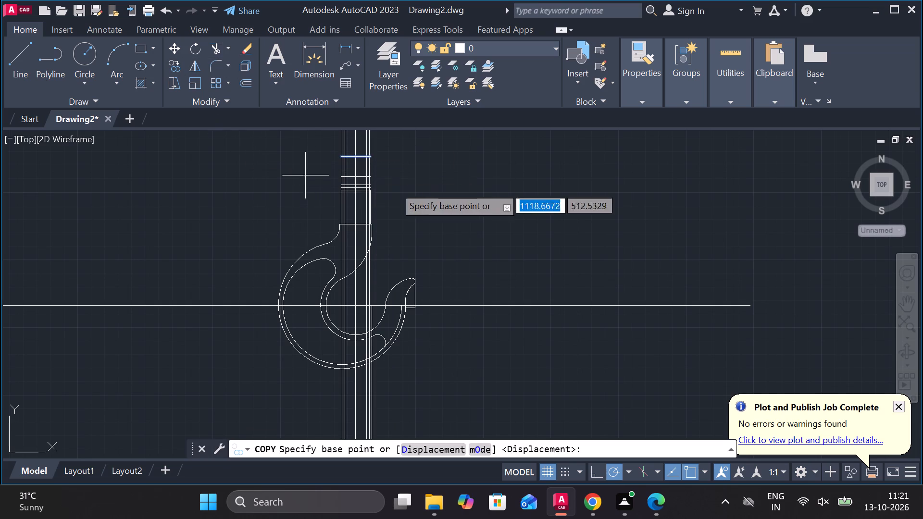
{"action": "left_click", "coordinate": [355, 157]}
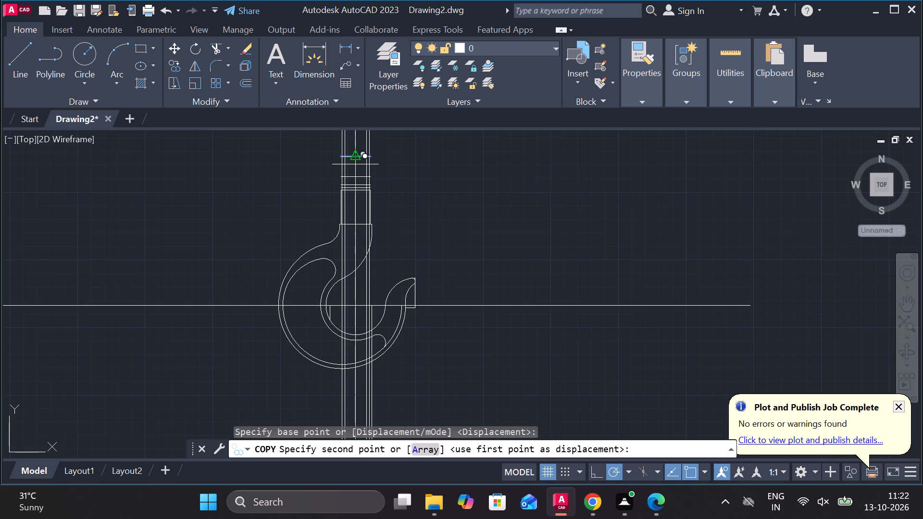
{"action": "key", "text": "2"}
{"action": "key", "text": "Return"}
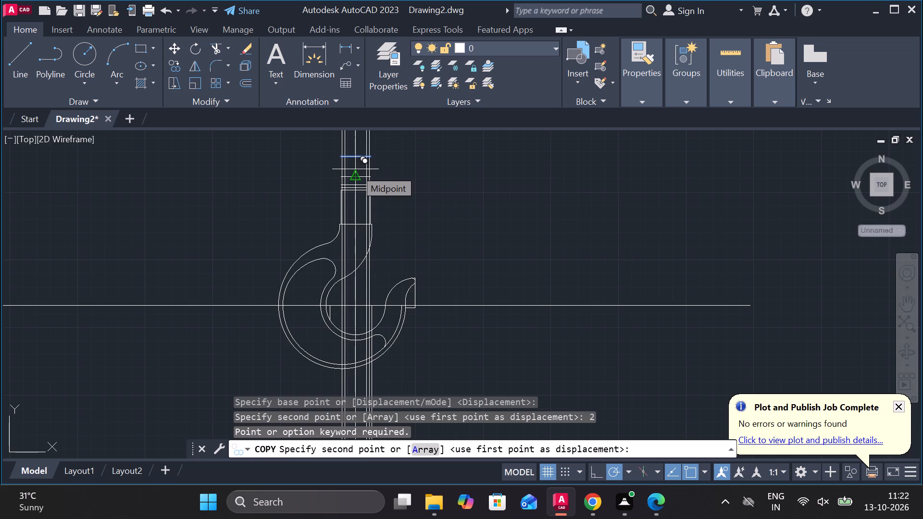
{"action": "key", "text": "2"}
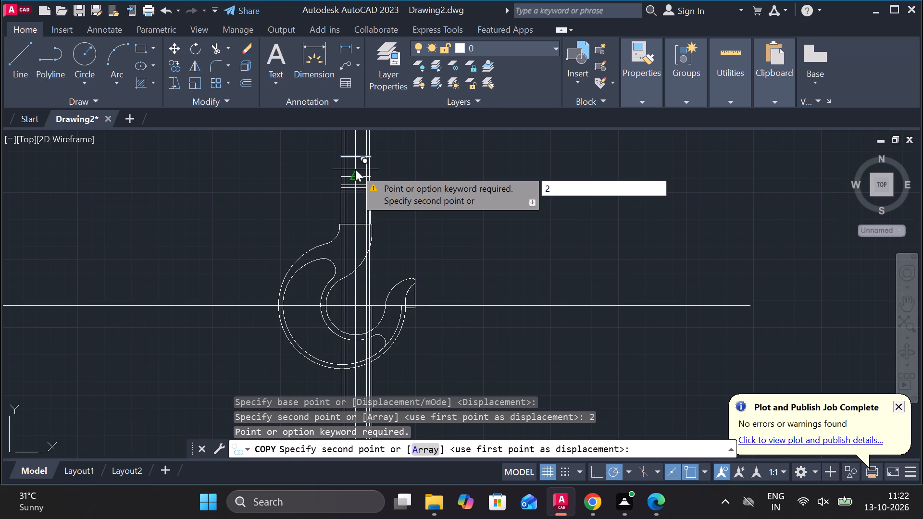
{"action": "key", "text": "Return"}
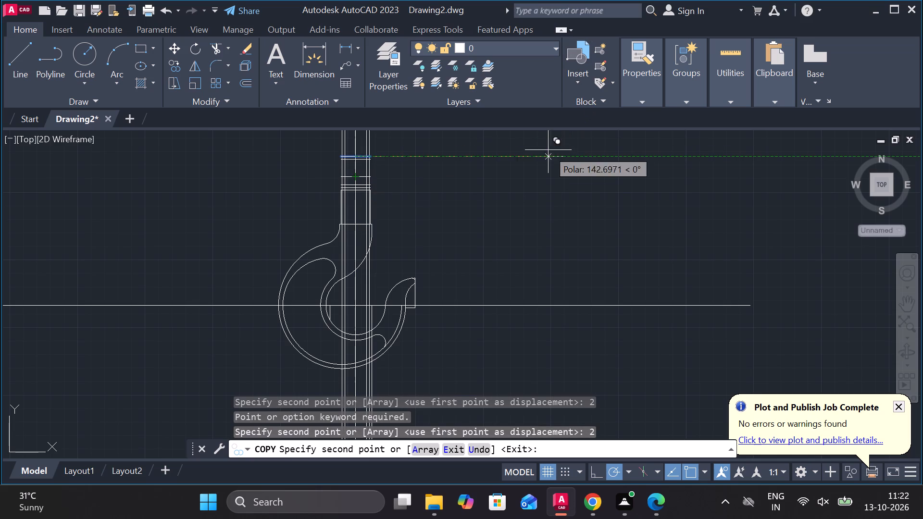
{"action": "key", "text": "Escape"}
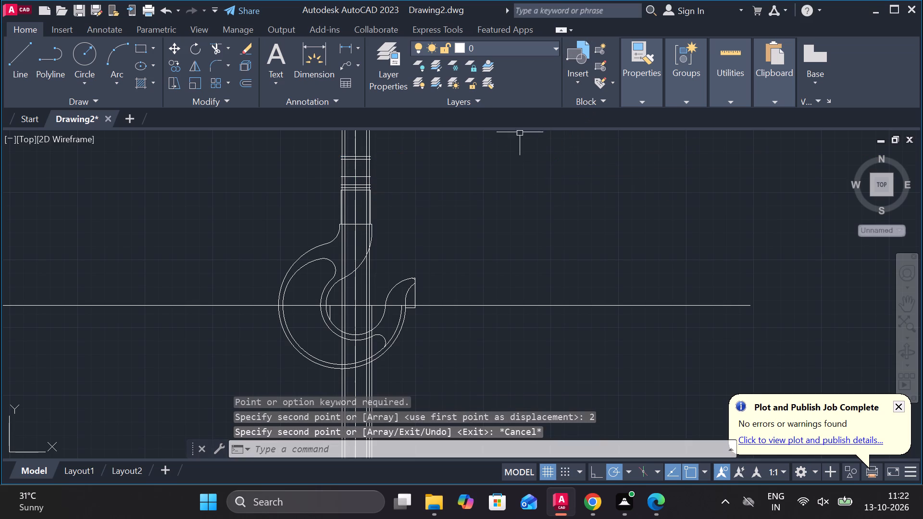
Draw a 135° diagonal about 2.83 units long above the shank, from the left inner vertical's lower intersection up to the left outer vertical.
{"action": "scroll", "coordinate": [295, 166], "scroll_direction": "up", "scroll_amount": 2}
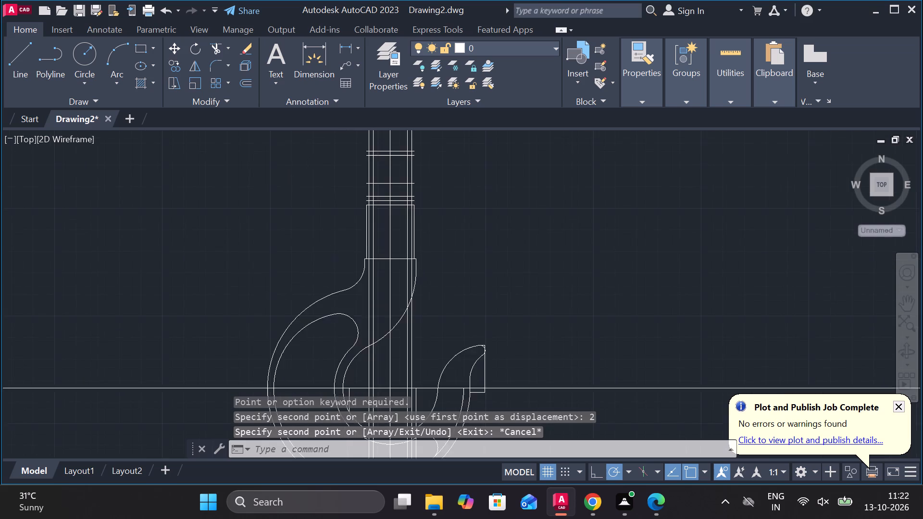
{"action": "scroll", "coordinate": [295, 166], "scroll_direction": "up", "scroll_amount": 1}
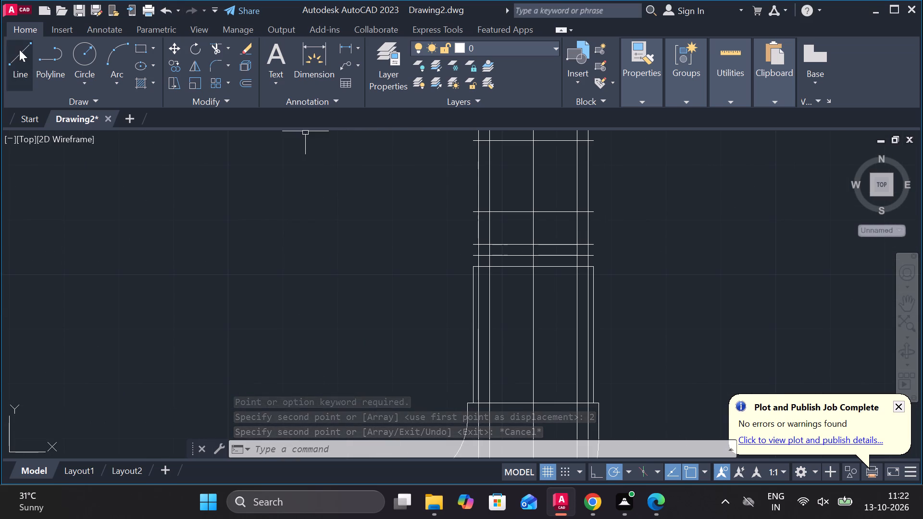
{"action": "left_click", "coordinate": [23, 51]}
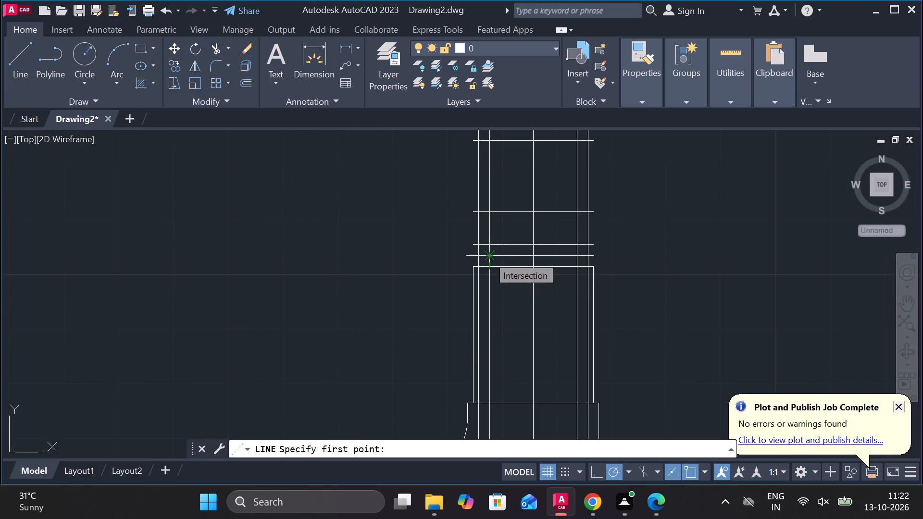
{"action": "left_click", "coordinate": [489, 256]}
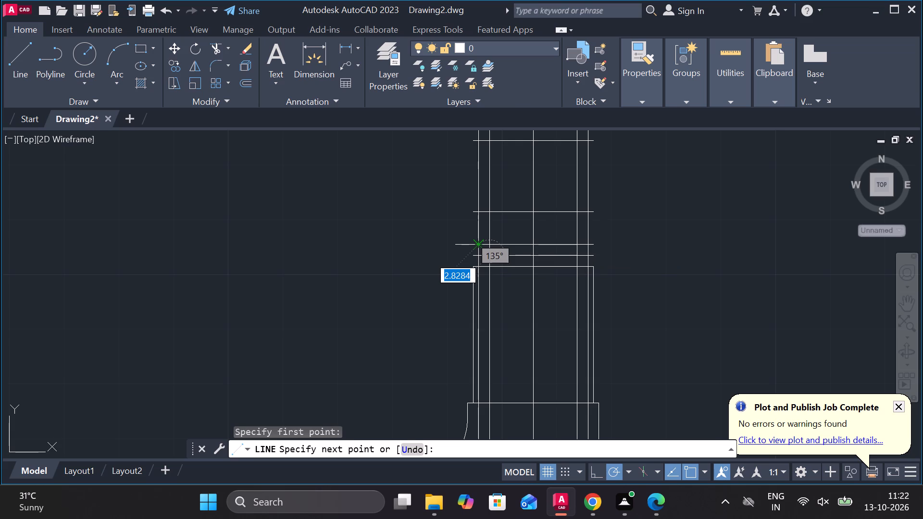
{"action": "left_click", "coordinate": [479, 243]}
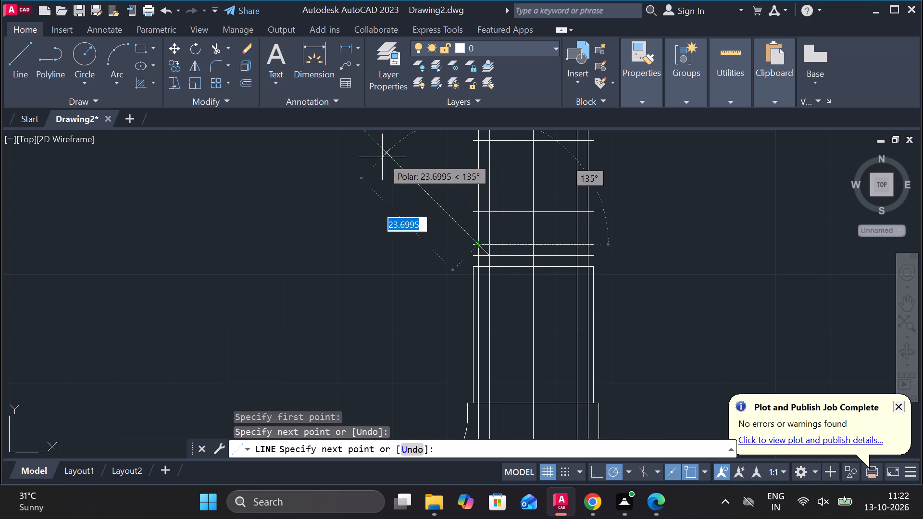
{"action": "key", "text": "Escape"}
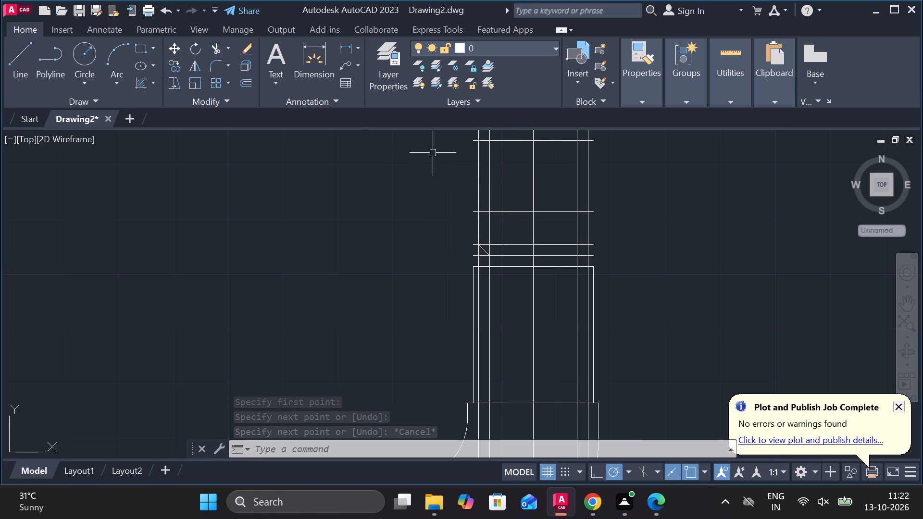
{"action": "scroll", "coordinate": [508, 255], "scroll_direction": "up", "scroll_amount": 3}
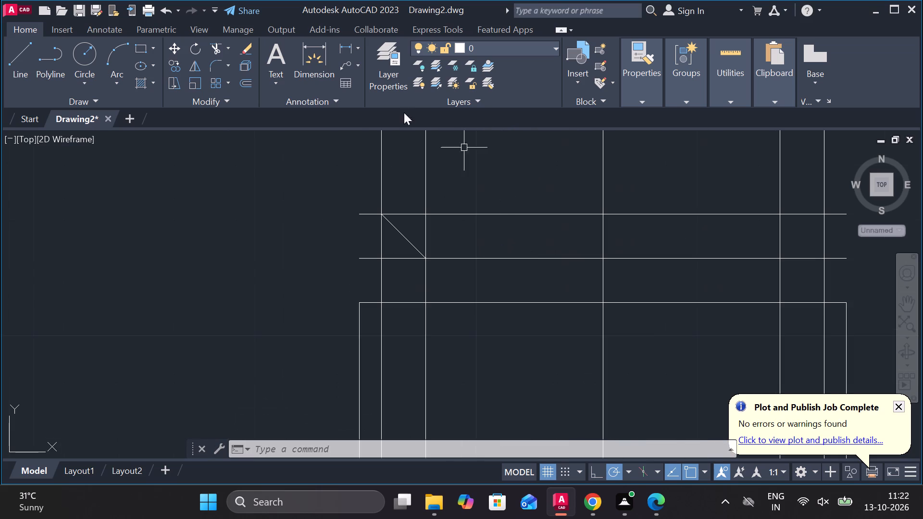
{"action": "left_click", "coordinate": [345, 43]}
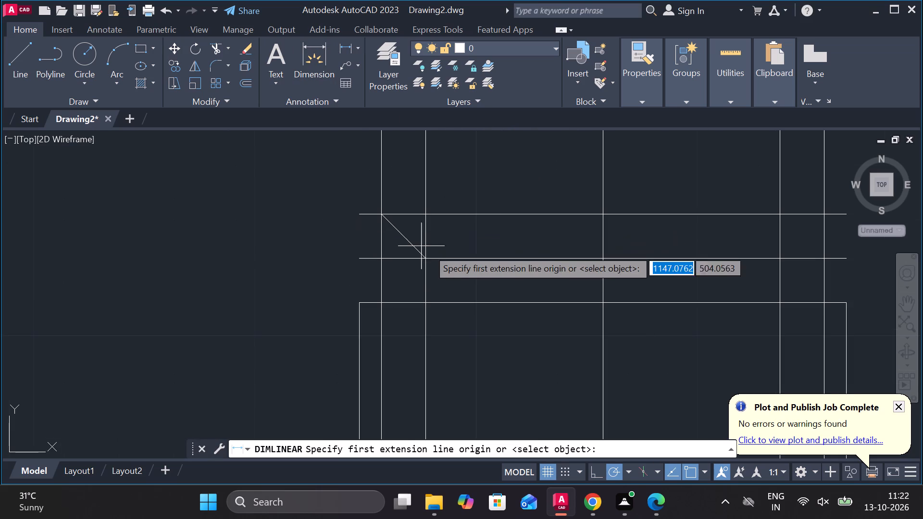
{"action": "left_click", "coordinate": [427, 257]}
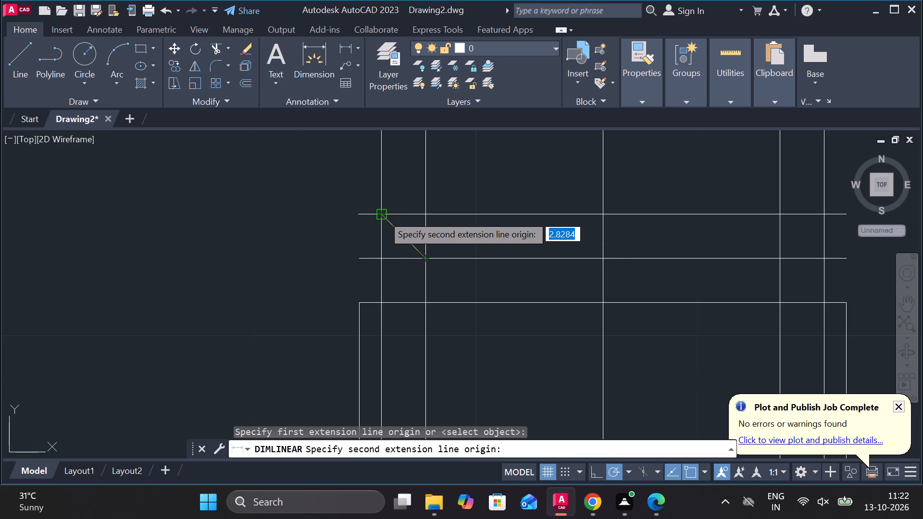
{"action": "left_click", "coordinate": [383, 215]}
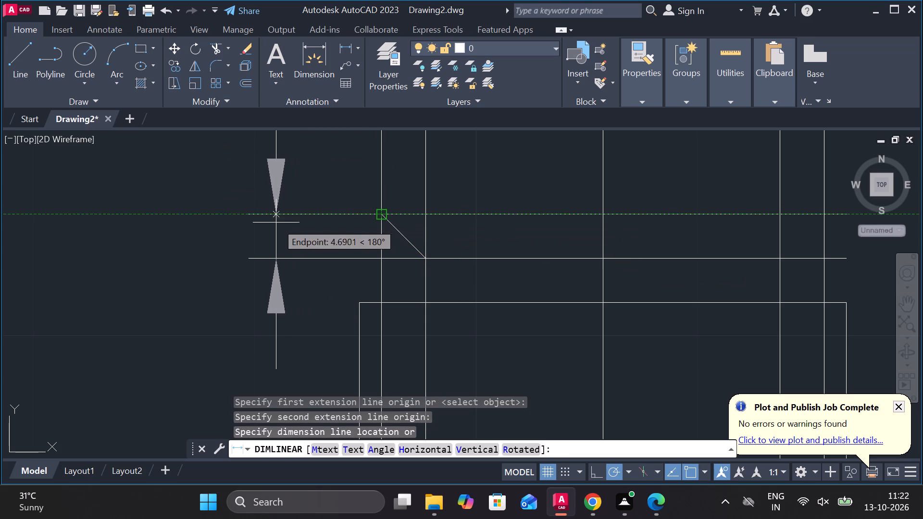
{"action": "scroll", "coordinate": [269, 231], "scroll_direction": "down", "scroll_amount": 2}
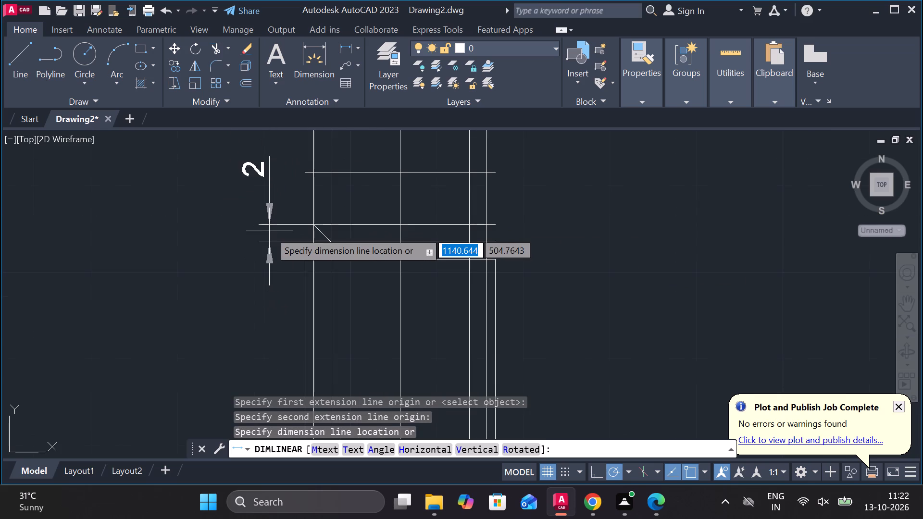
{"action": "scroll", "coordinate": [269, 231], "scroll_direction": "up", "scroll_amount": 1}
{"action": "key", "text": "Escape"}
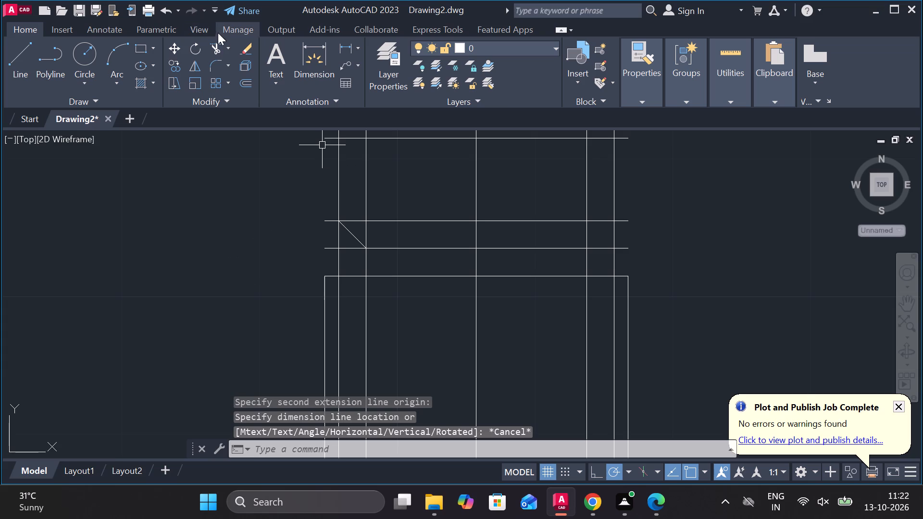
Draw the matching 45° diagonal about 2.83 units long on the neck's right side, from the inner vertical up to the outer vertical.
{"action": "left_click", "coordinate": [30, 56]}
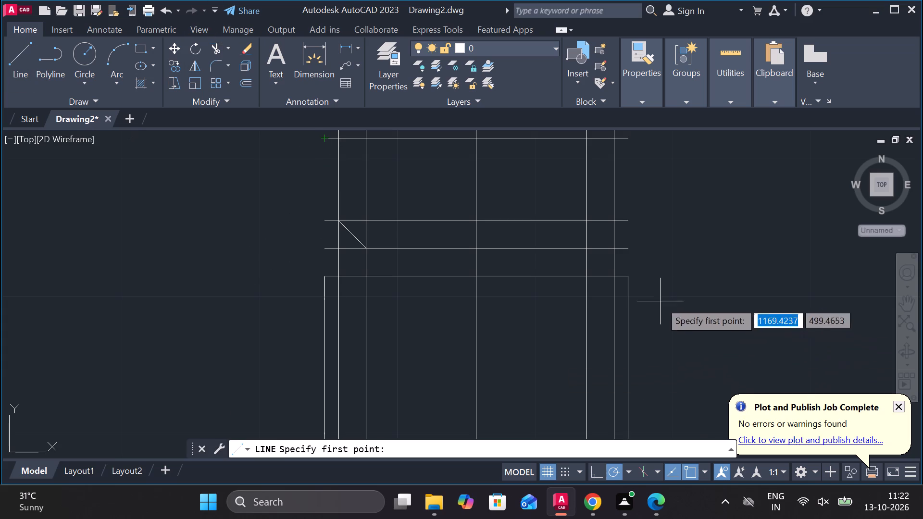
{"action": "left_click", "coordinate": [588, 251]}
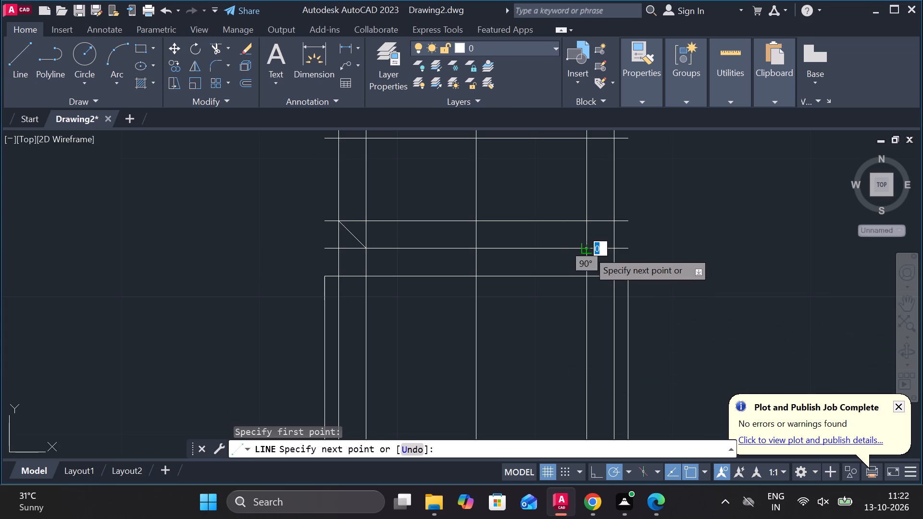
{"action": "left_click", "coordinate": [612, 218]}
{"action": "key", "text": "Escape"}
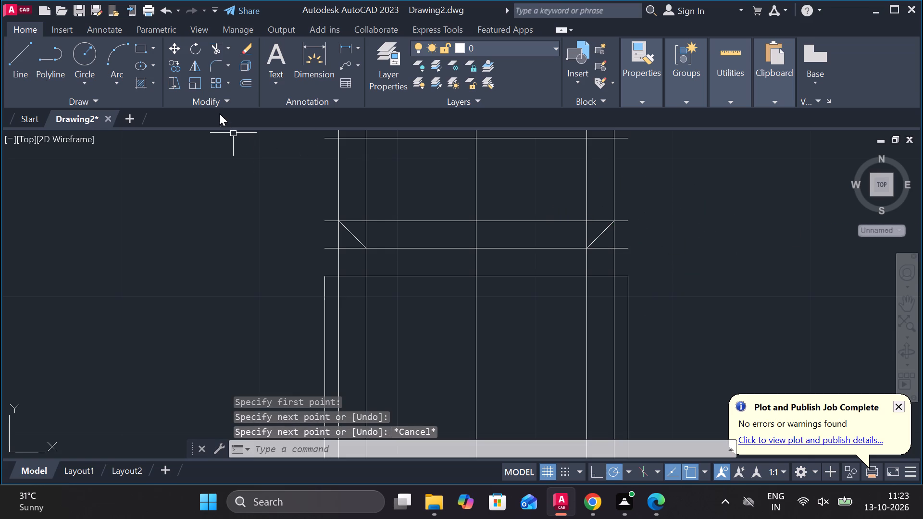
Trim the neck's lower chamfers: remove the outer verticals above the shank, the horizontal overhangs and the corner pieces outside both diagonals.
{"action": "left_click", "coordinate": [213, 47]}
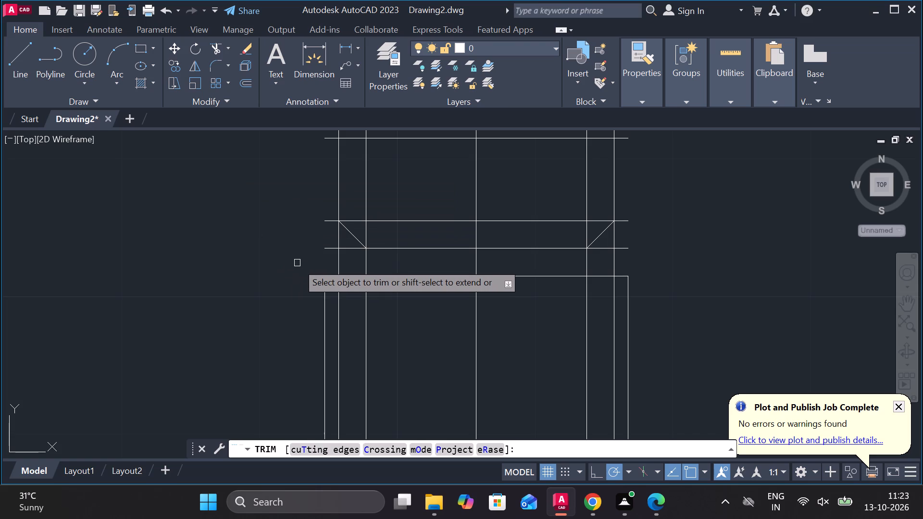
{"action": "left_click", "coordinate": [336, 264]}
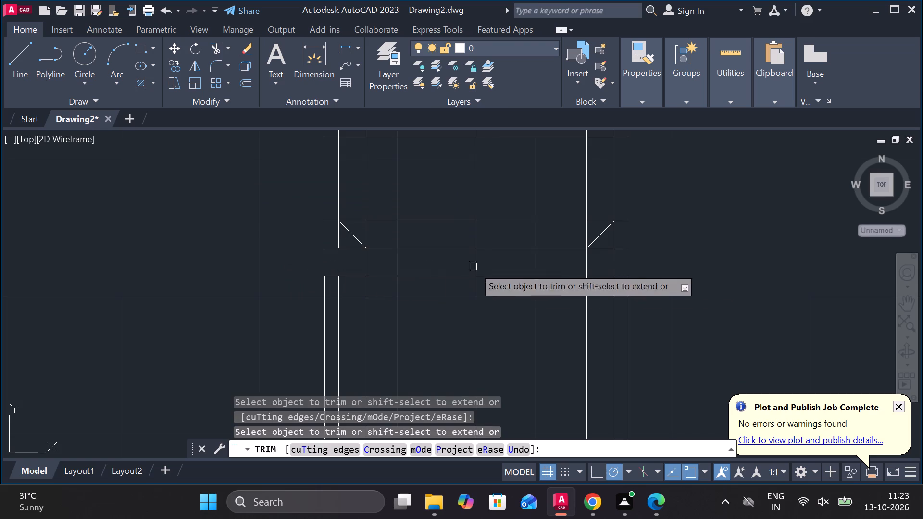
{"action": "left_click", "coordinate": [616, 266]}
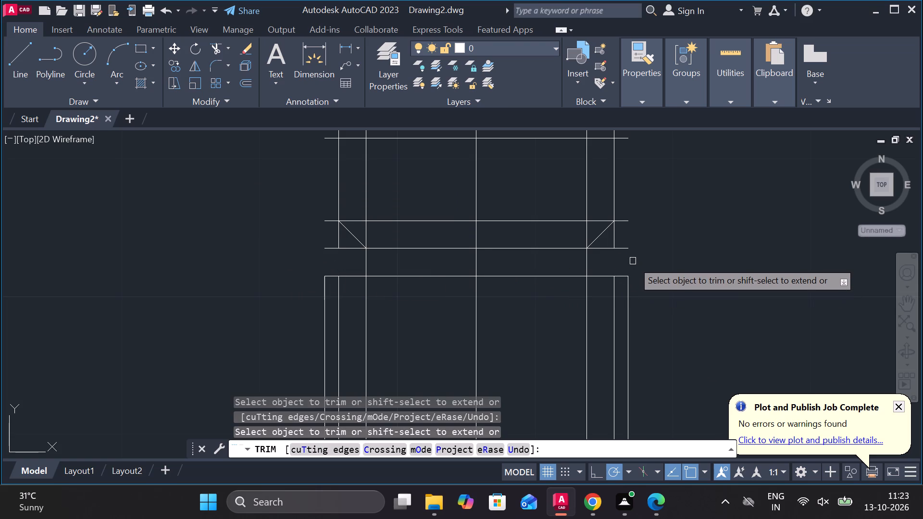
{"action": "left_click", "coordinate": [631, 219]}
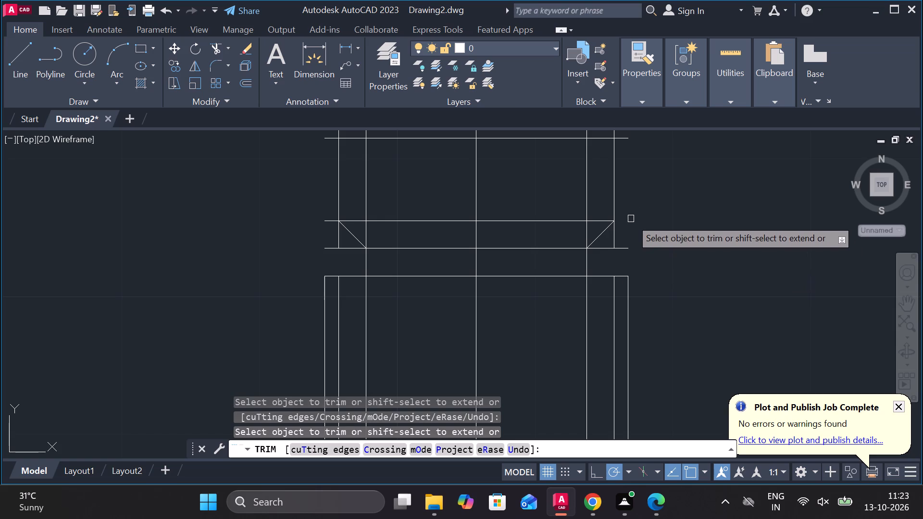
{"action": "left_click", "coordinate": [625, 246]}
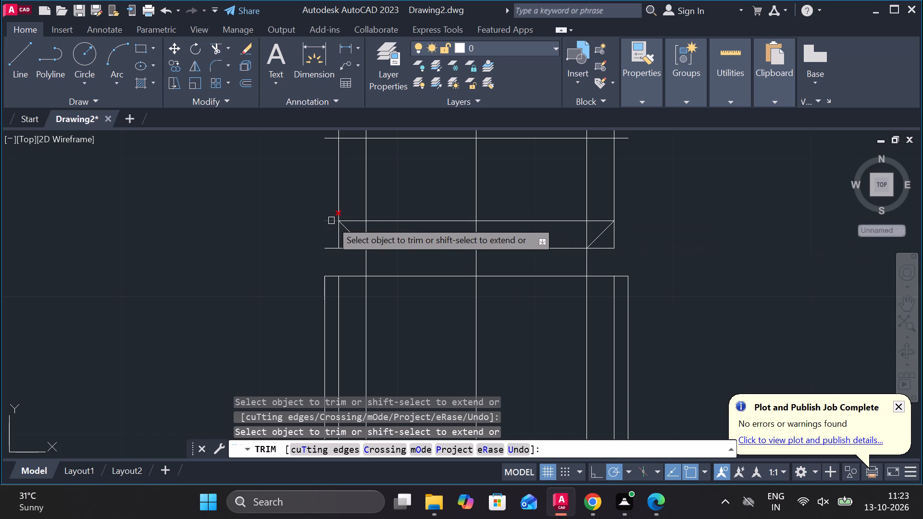
{"action": "left_click", "coordinate": [331, 221]}
{"action": "left_click", "coordinate": [331, 249]}
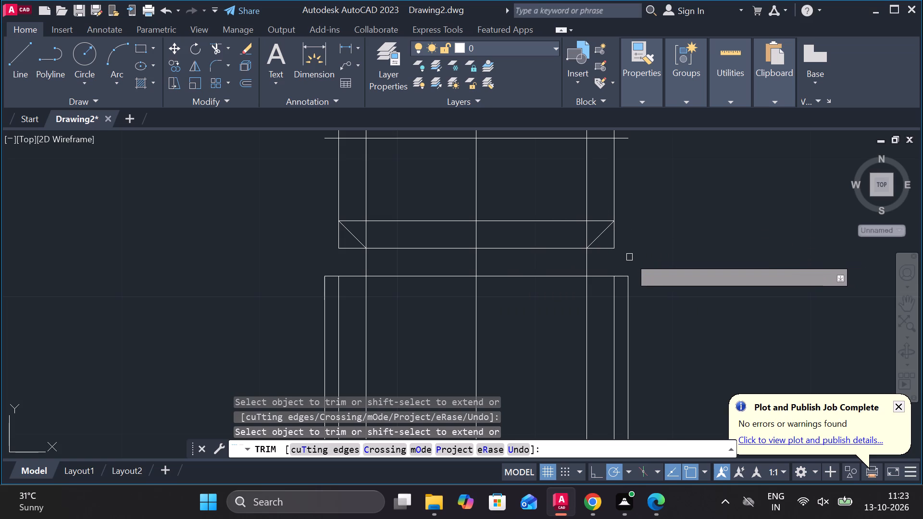
{"action": "left_click", "coordinate": [612, 249]}
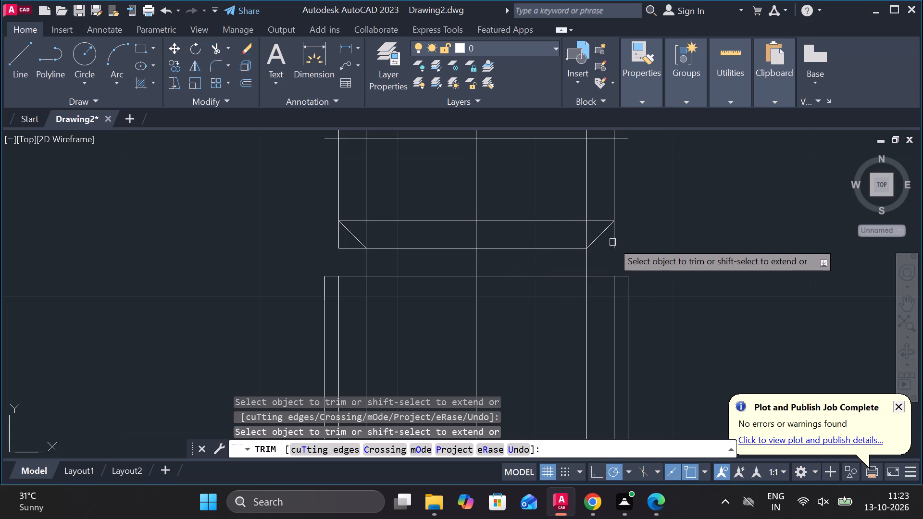
{"action": "left_click", "coordinate": [612, 240]}
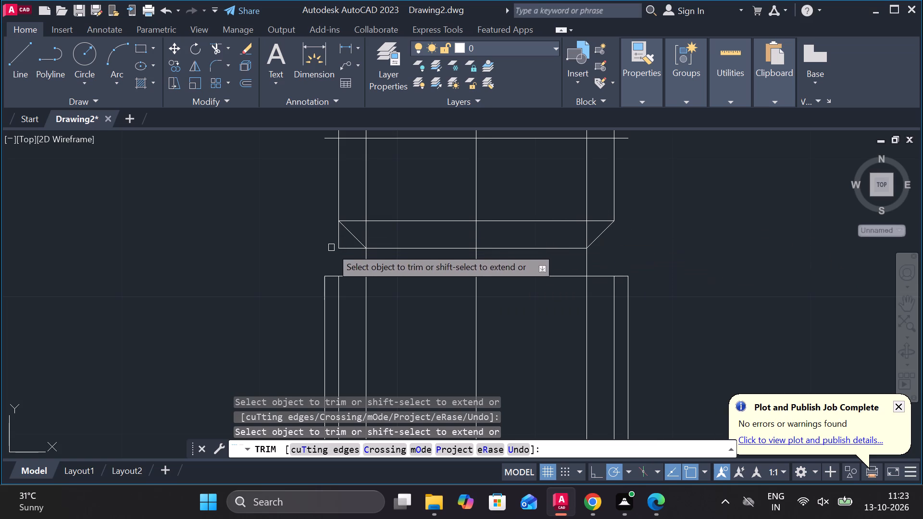
{"action": "left_click", "coordinate": [351, 248]}
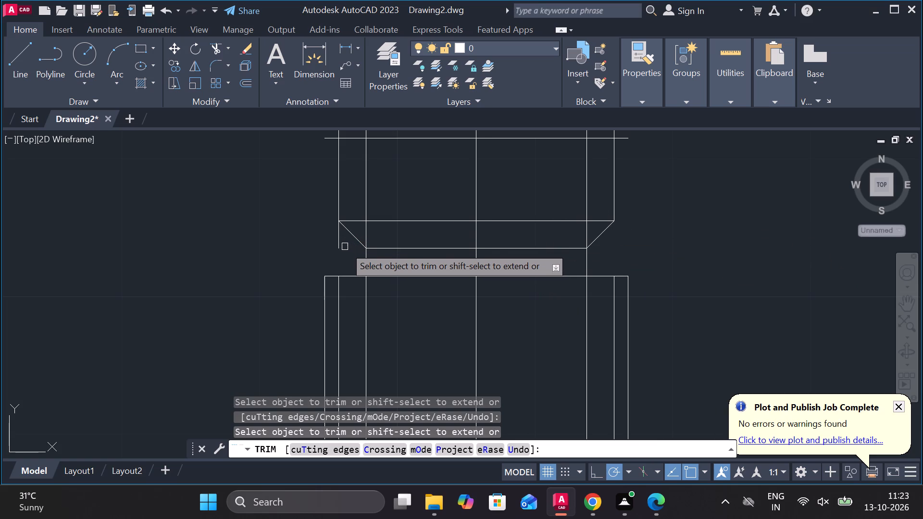
{"action": "left_click", "coordinate": [338, 243]}
Draw the neck's upper-left chamfer line from the outer vertical's lower intersection up to the inner vertical on the topmost horizontal line.
{"action": "scroll", "coordinate": [434, 185], "scroll_direction": "down", "scroll_amount": 2}
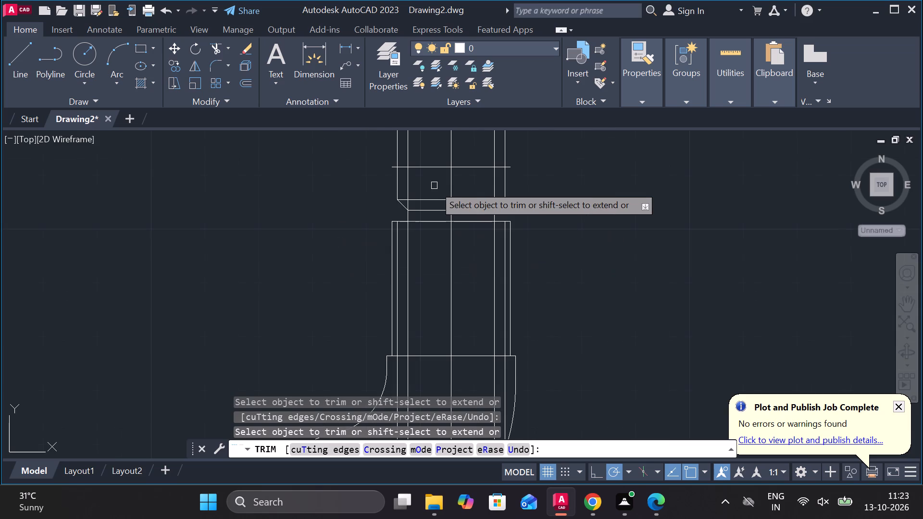
{"action": "scroll", "coordinate": [412, 134], "scroll_direction": "up", "scroll_amount": 2}
{"action": "scroll", "coordinate": [416, 153], "scroll_direction": "down", "scroll_amount": 3}
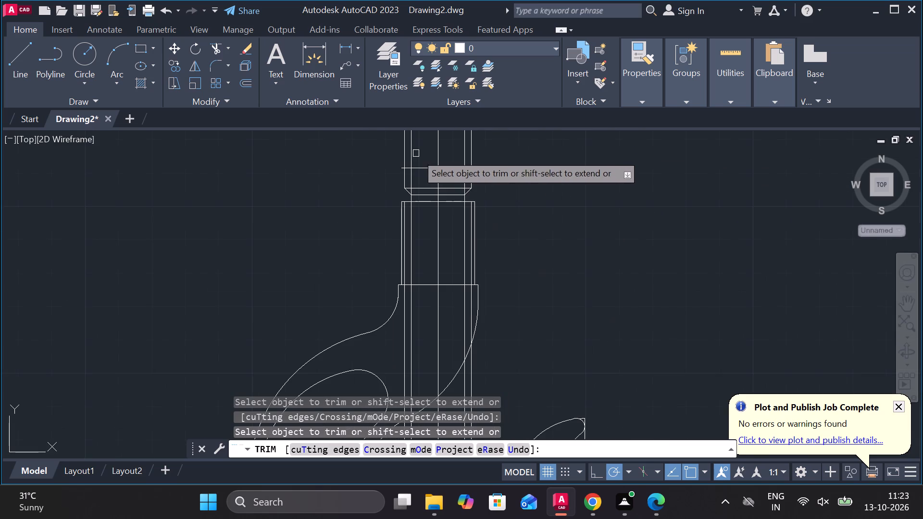
{"action": "scroll", "coordinate": [444, 280], "scroll_direction": "down", "scroll_amount": 2}
{"action": "scroll", "coordinate": [444, 185], "scroll_direction": "up", "scroll_amount": 2}
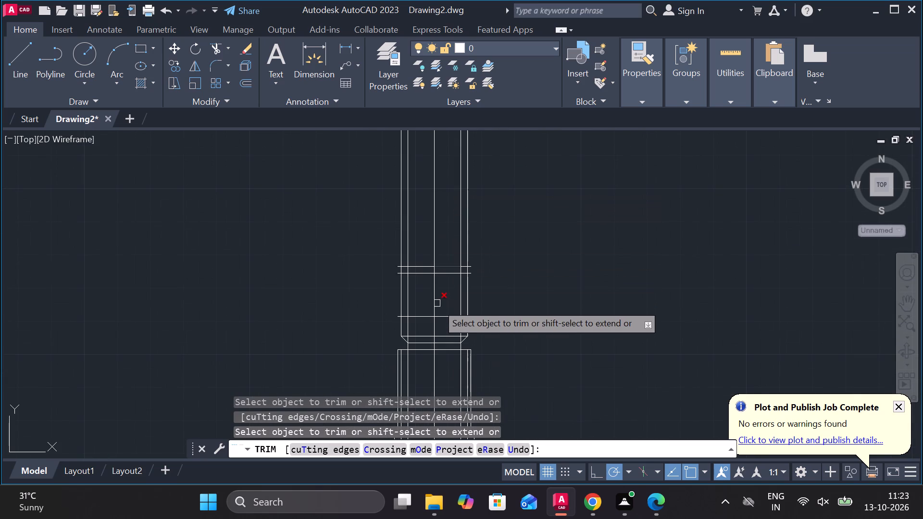
{"action": "scroll", "coordinate": [437, 304], "scroll_direction": "up", "scroll_amount": 2}
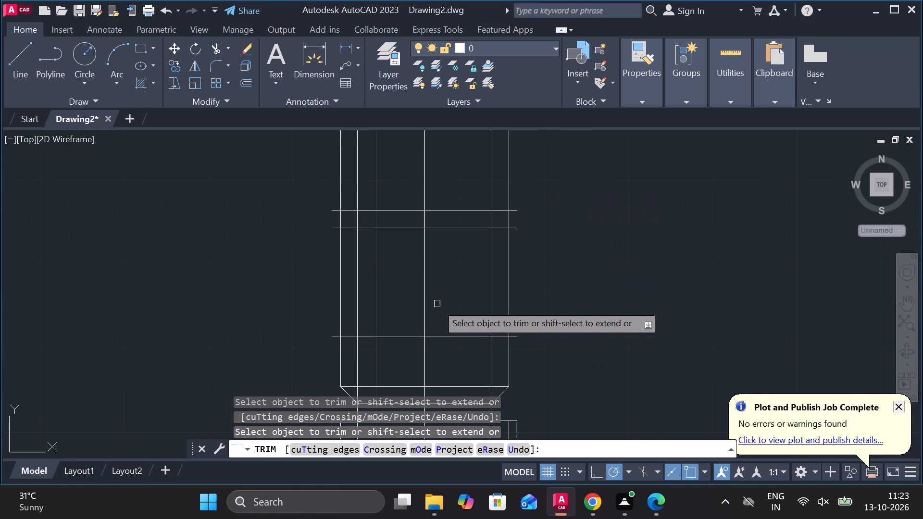
{"action": "left_click", "coordinate": [29, 59]}
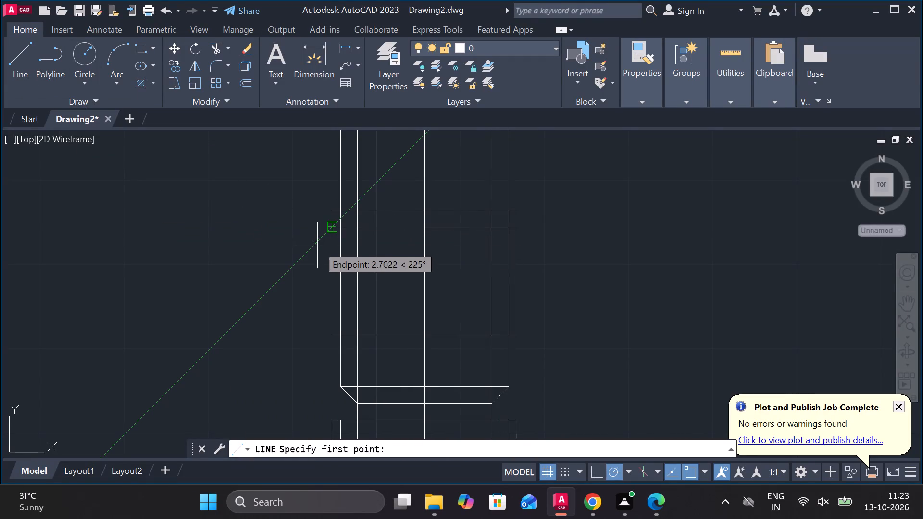
{"action": "scroll", "coordinate": [317, 225], "scroll_direction": "up", "scroll_amount": 2}
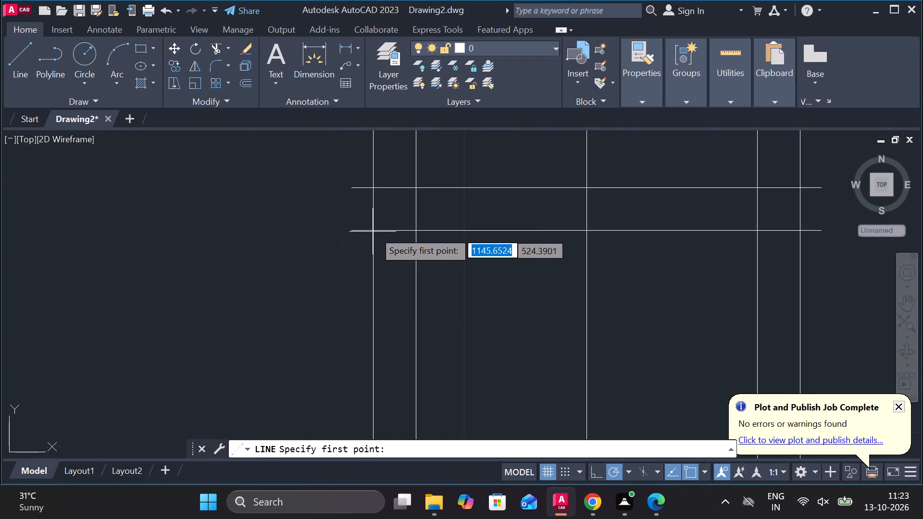
{"action": "left_click", "coordinate": [375, 231]}
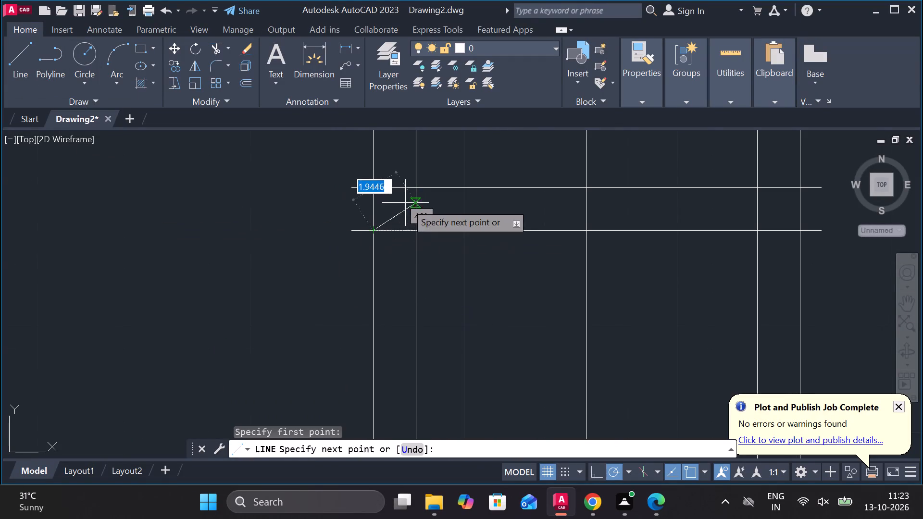
{"action": "left_click", "coordinate": [415, 187]}
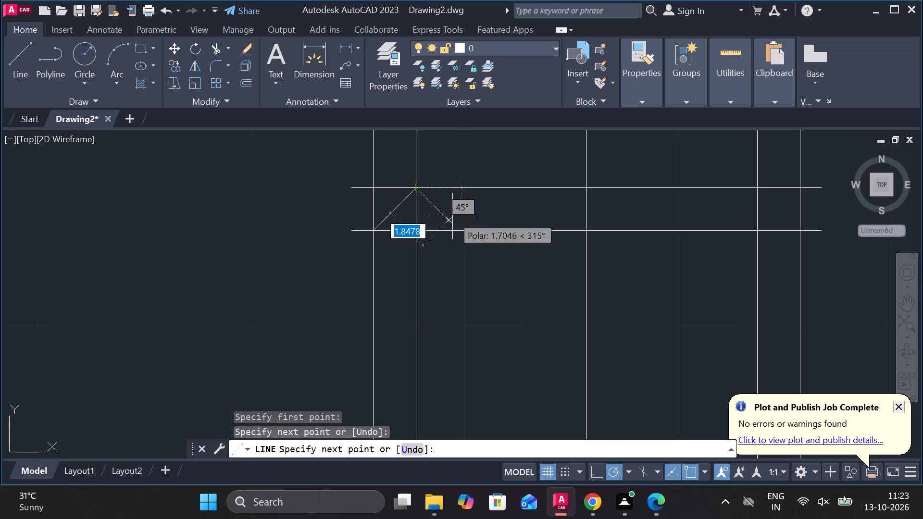
{"action": "key", "text": "Escape"}
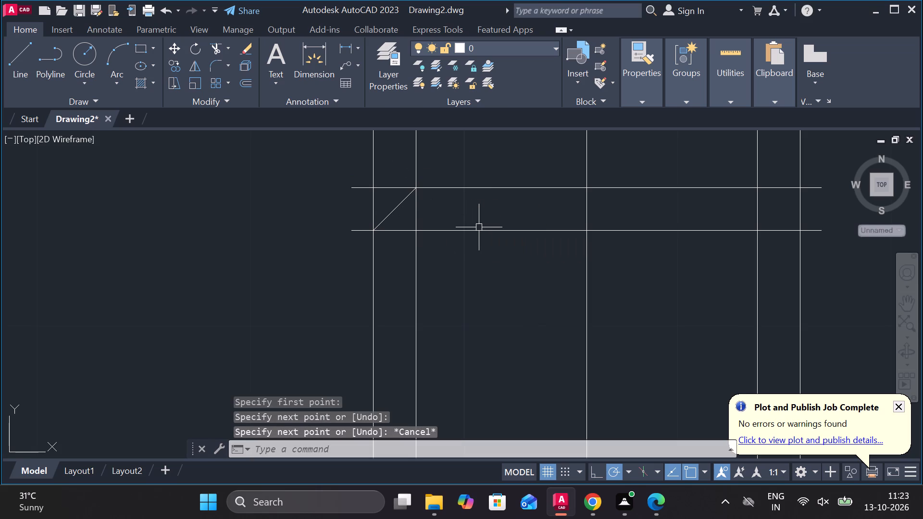
Draw the matching 45° upper-right chamfer line from the inner vertical on the topmost horizontal down to the outer vertical.
{"action": "left_click", "coordinate": [18, 60]}
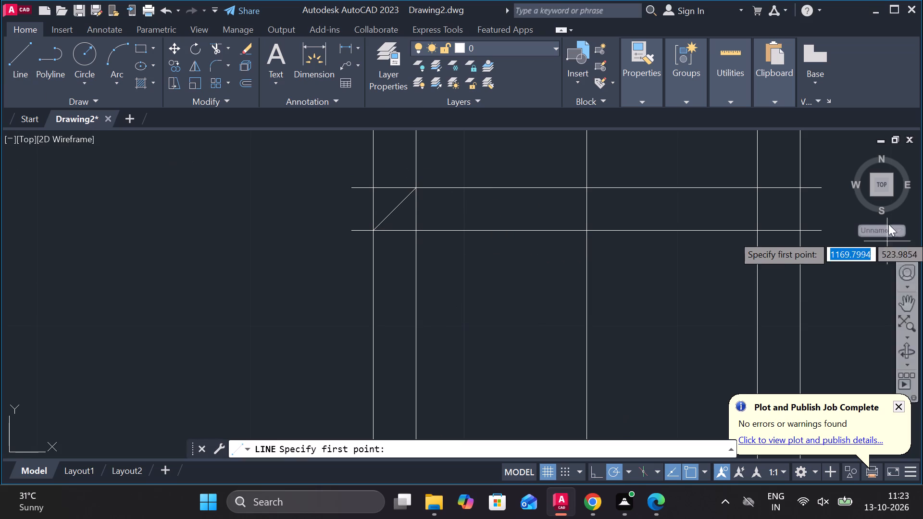
{"action": "left_click", "coordinate": [757, 187]}
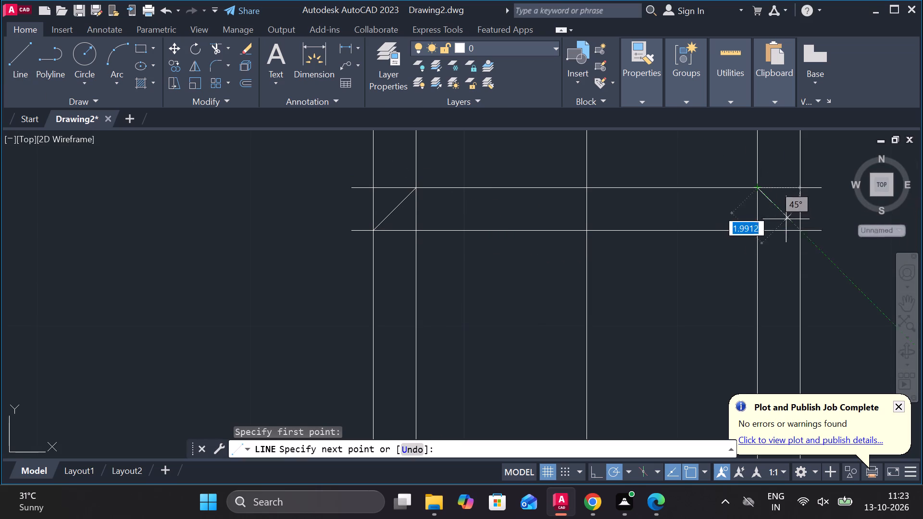
{"action": "left_click", "coordinate": [801, 234]}
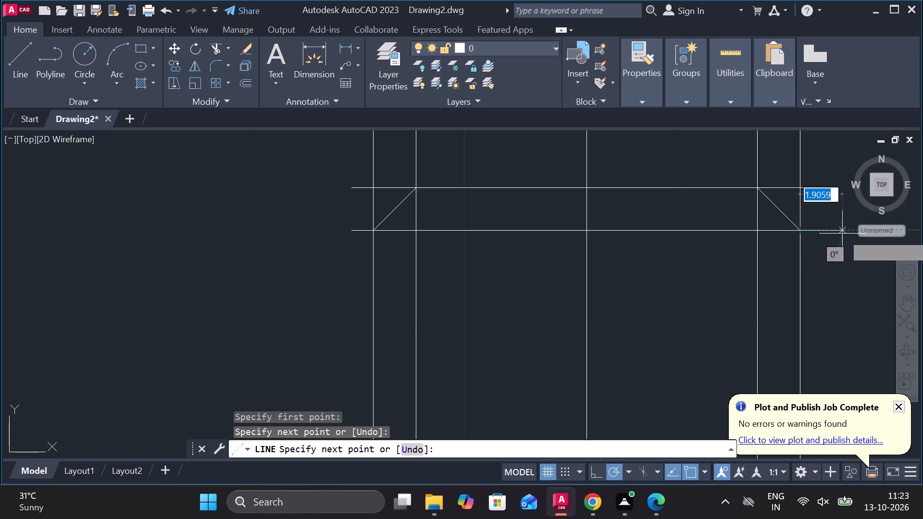
{"action": "key", "text": "Escape"}
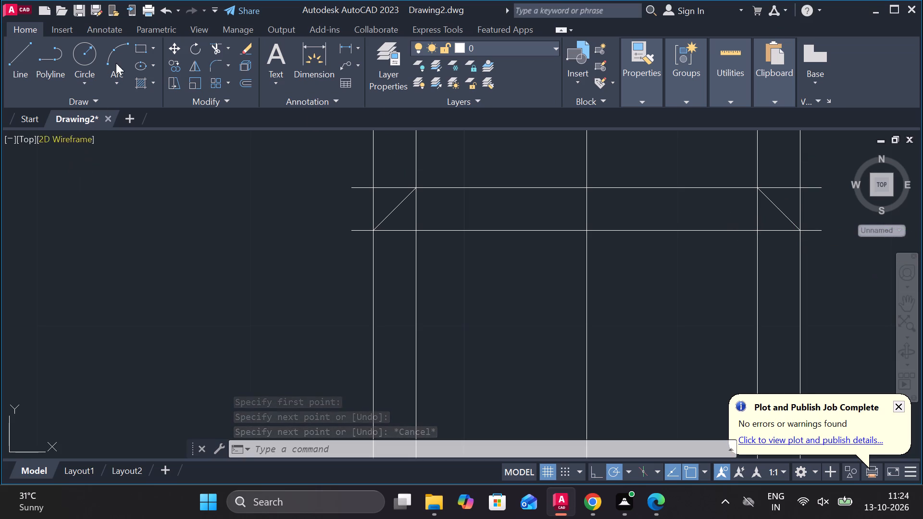
Trim the neck's upper chamfers: remove both horizontals' overhangs beyond the outer verticals and the vertical pieces outside the two diagonals.
{"action": "left_click", "coordinate": [219, 45]}
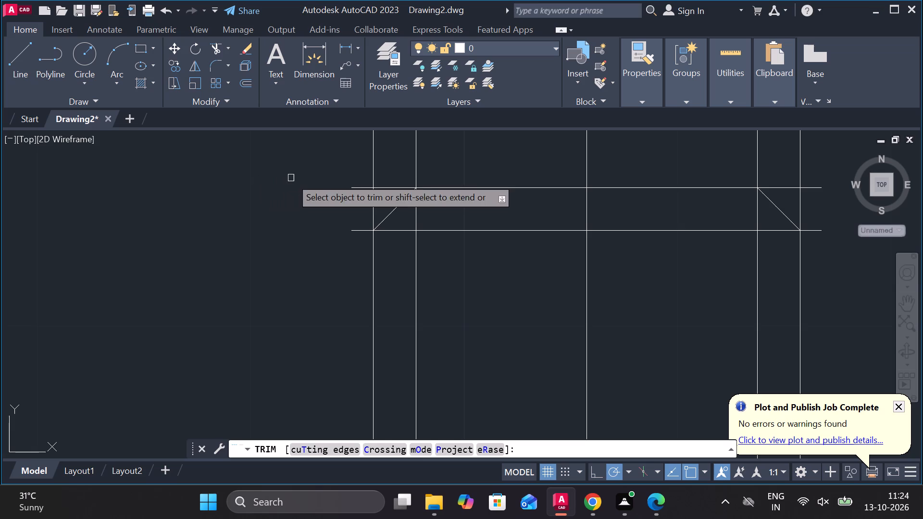
{"action": "left_click", "coordinate": [363, 187]}
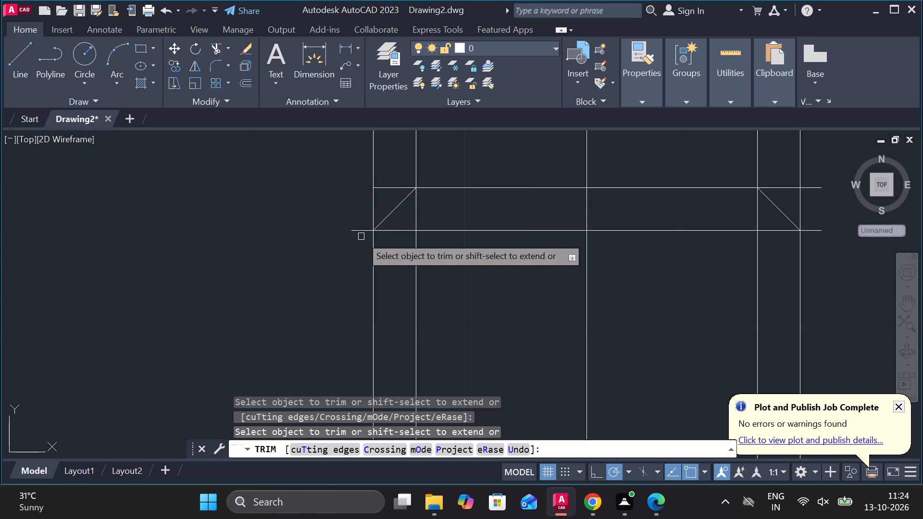
{"action": "left_click", "coordinate": [365, 229]}
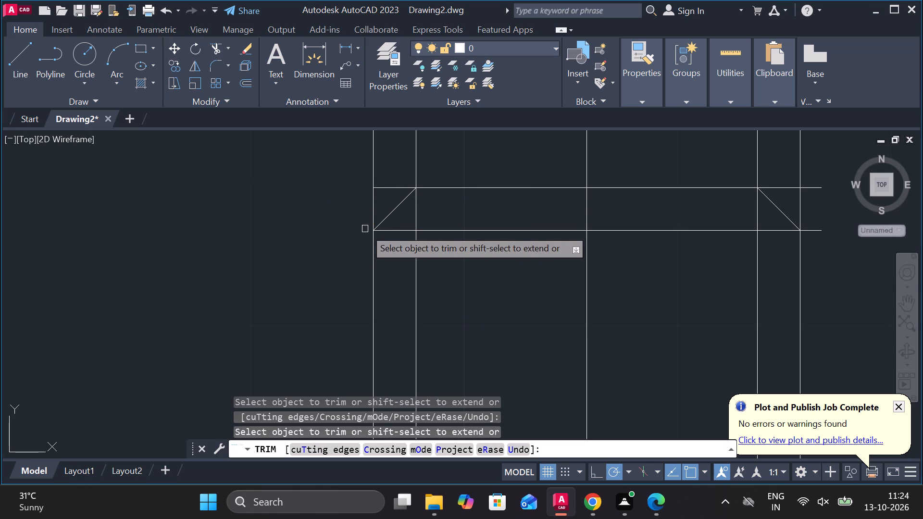
{"action": "left_click", "coordinate": [375, 207]}
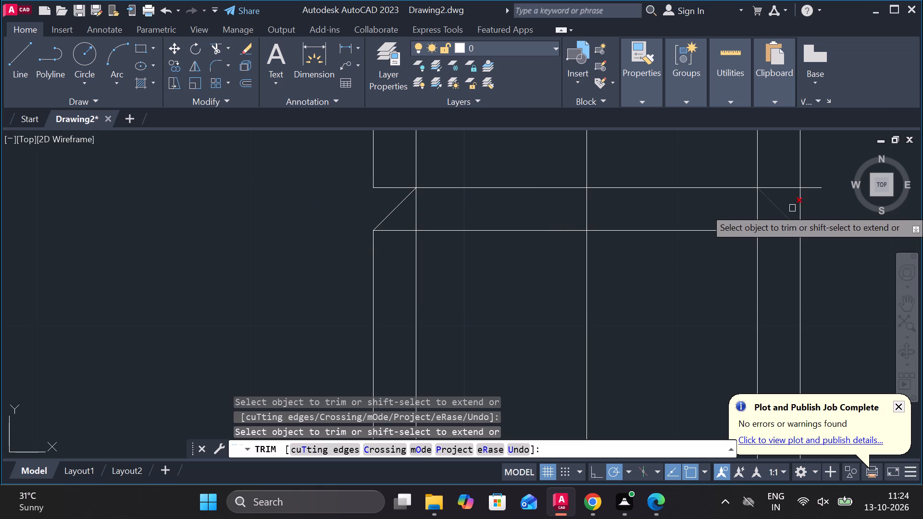
{"action": "left_click", "coordinate": [816, 190]}
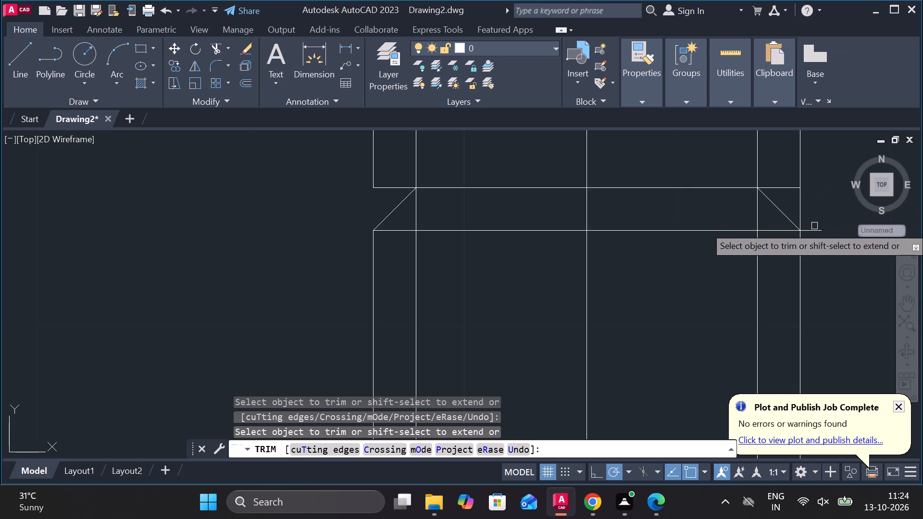
{"action": "left_click", "coordinate": [814, 230]}
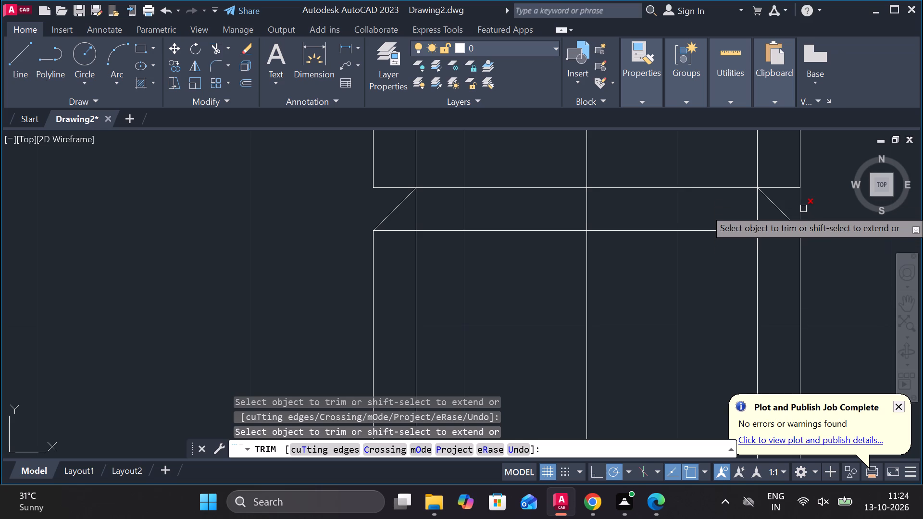
{"action": "left_click", "coordinate": [803, 209]}
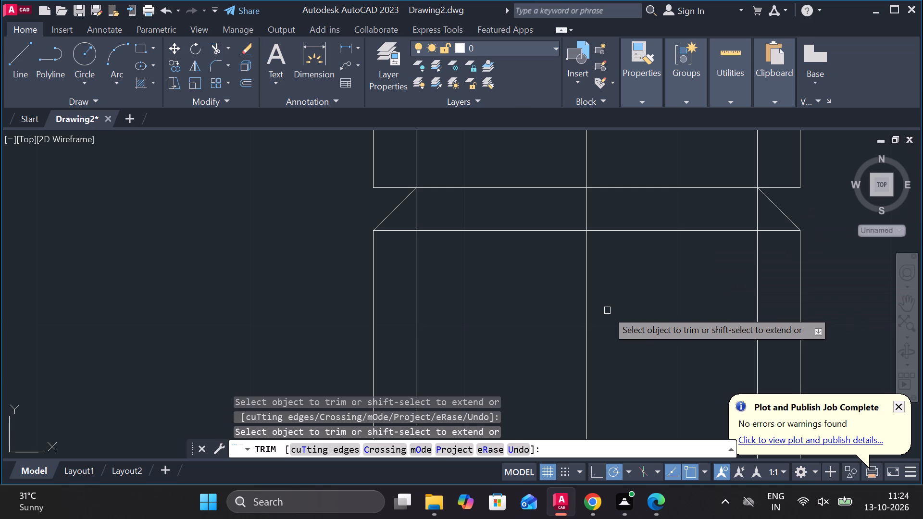
{"action": "scroll", "coordinate": [607, 310], "scroll_direction": "down", "scroll_amount": 4}
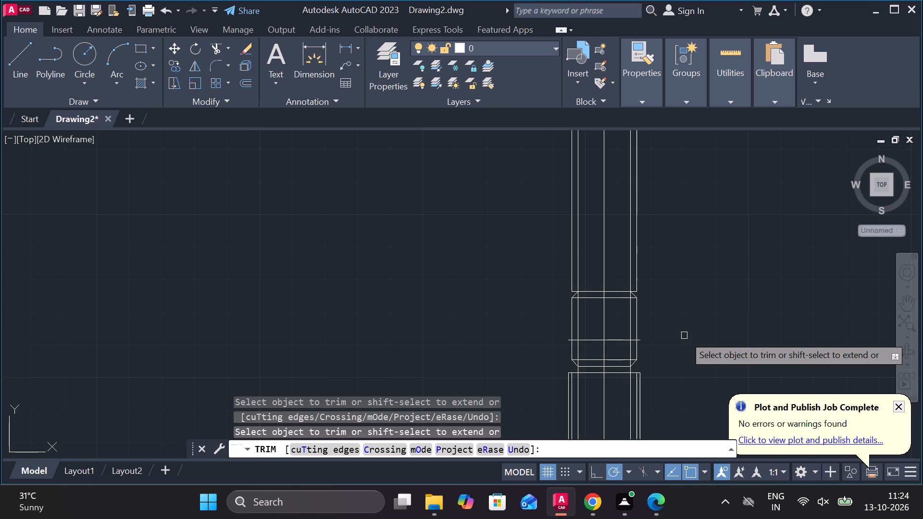
{"action": "key", "text": "Escape"}
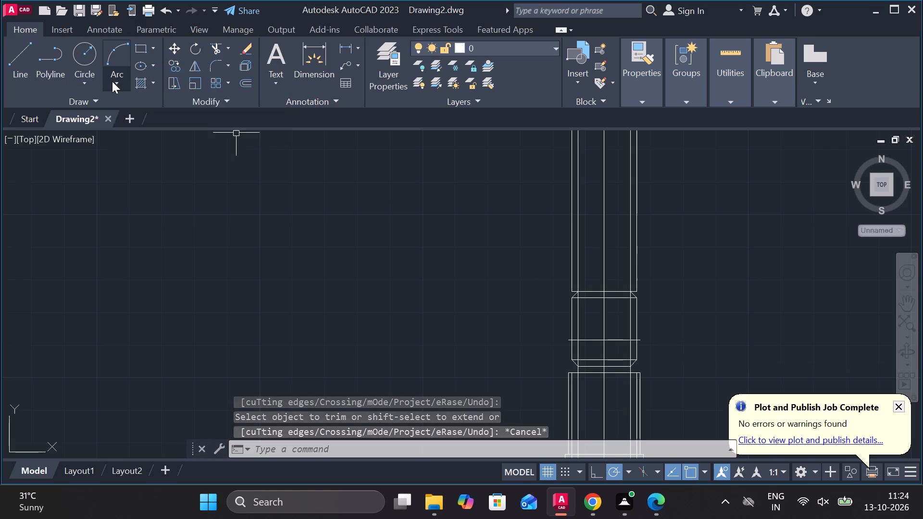
Draw the neck hole as a circle of diameter 4, centred where the neck's horizontal centre line crosses the vertical centre line.
{"action": "left_click", "coordinate": [88, 83]}
{"action": "left_click", "coordinate": [108, 111]}
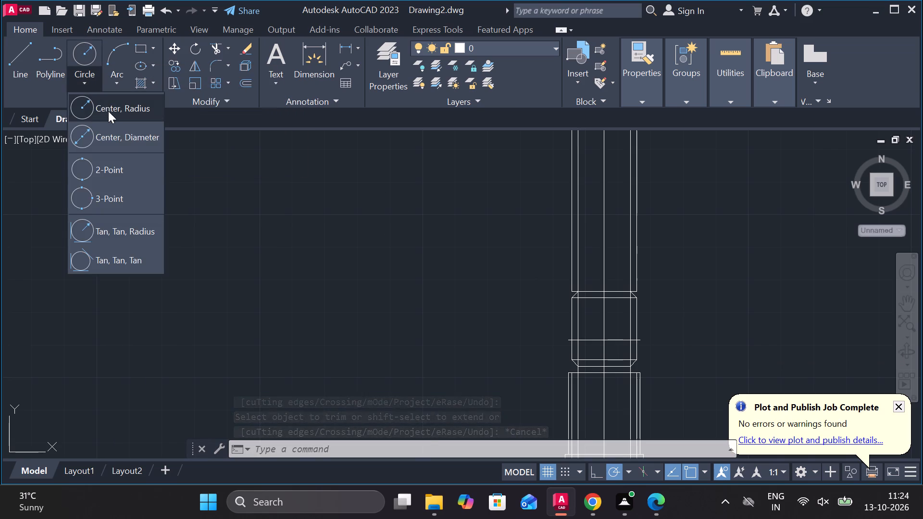
{"action": "left_click", "coordinate": [97, 74]}
{"action": "left_click", "coordinate": [129, 144]}
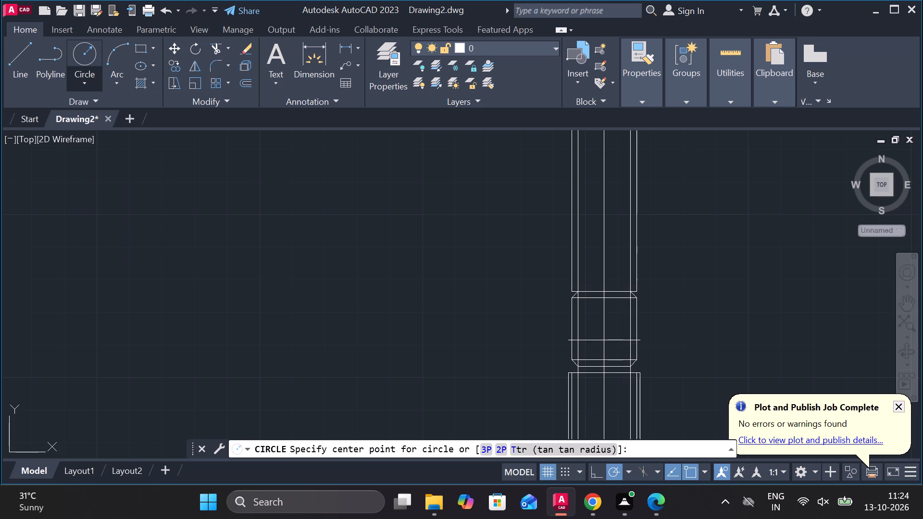
{"action": "left_click", "coordinate": [605, 341]}
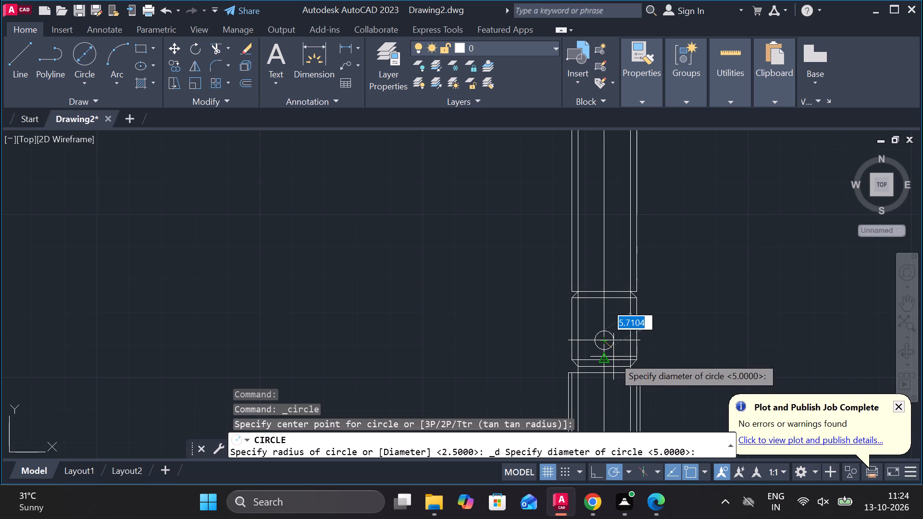
{"action": "key", "text": "4"}
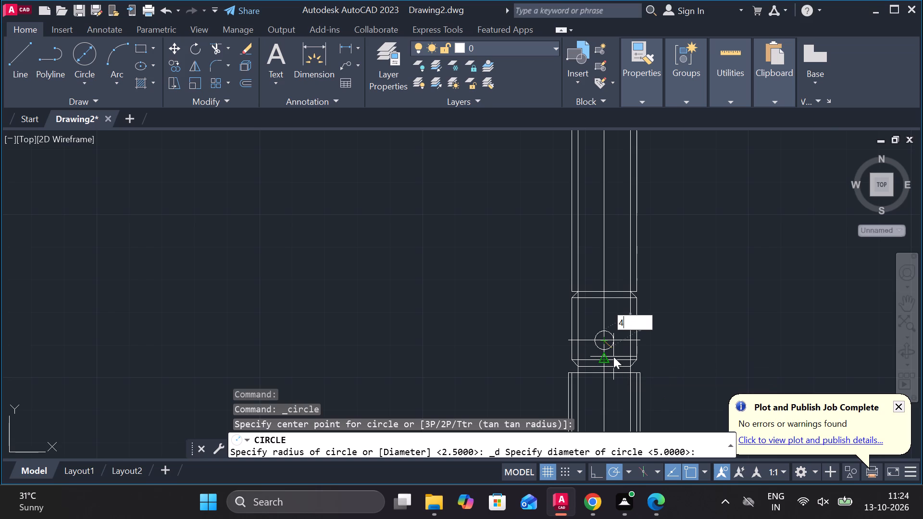
{"action": "key", "text": "Return"}
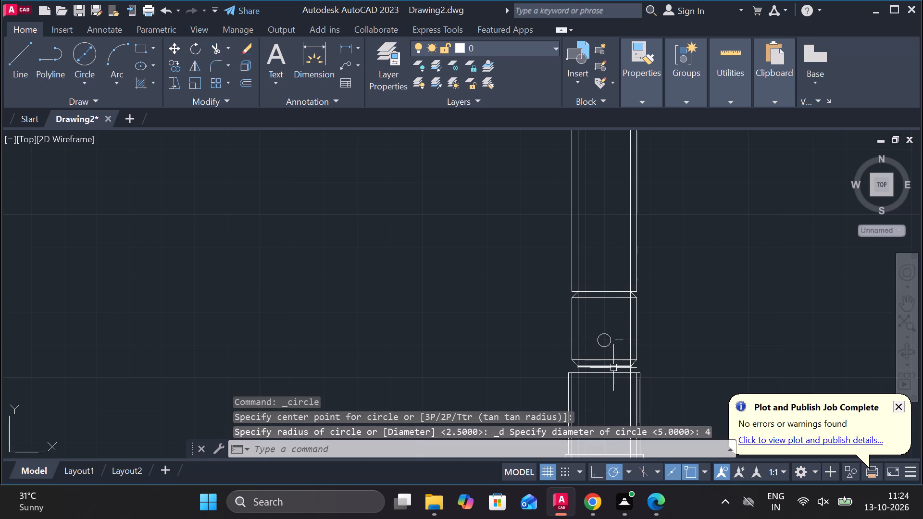
Trim the neck's horizontal centre line on both sides of the hole, keeping only the part inside the circle.
{"action": "scroll", "coordinate": [608, 353], "scroll_direction": "up", "scroll_amount": 4}
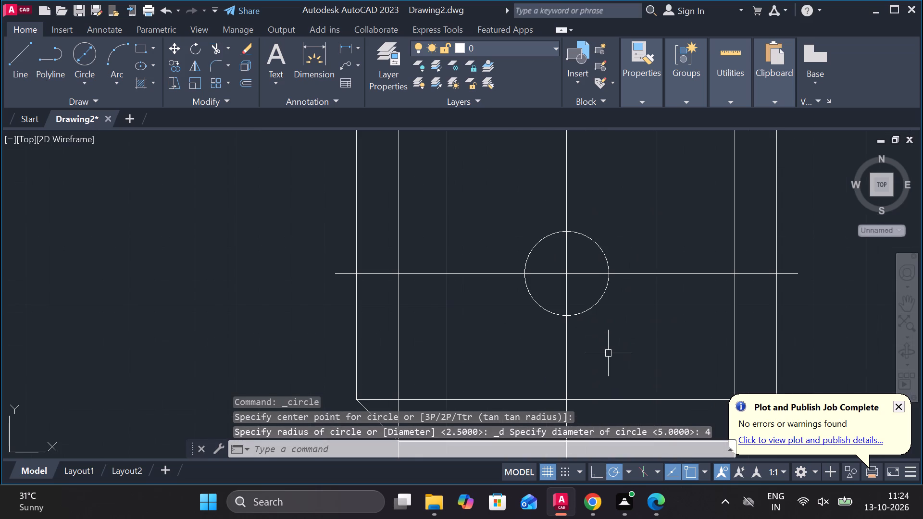
{"action": "left_click", "coordinate": [214, 46]}
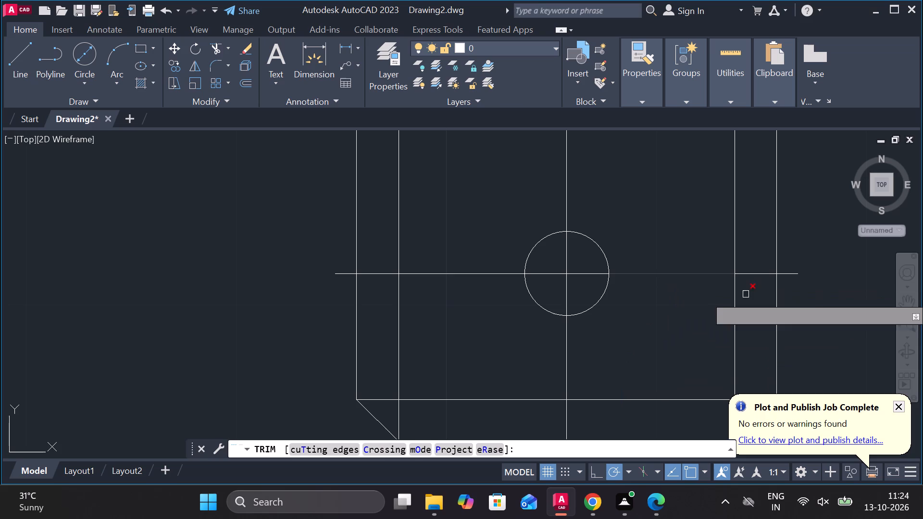
{"action": "left_click", "coordinate": [791, 271]}
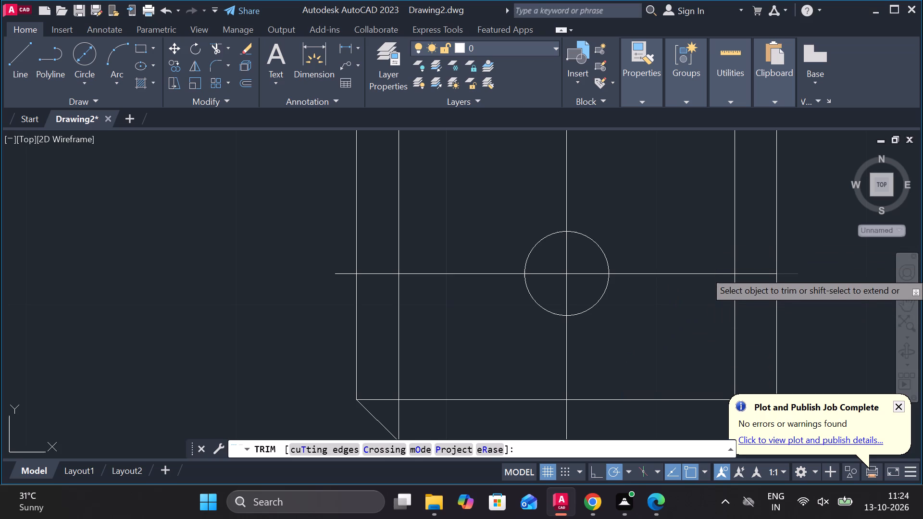
{"action": "left_click", "coordinate": [764, 274]}
{"action": "left_click", "coordinate": [689, 272]}
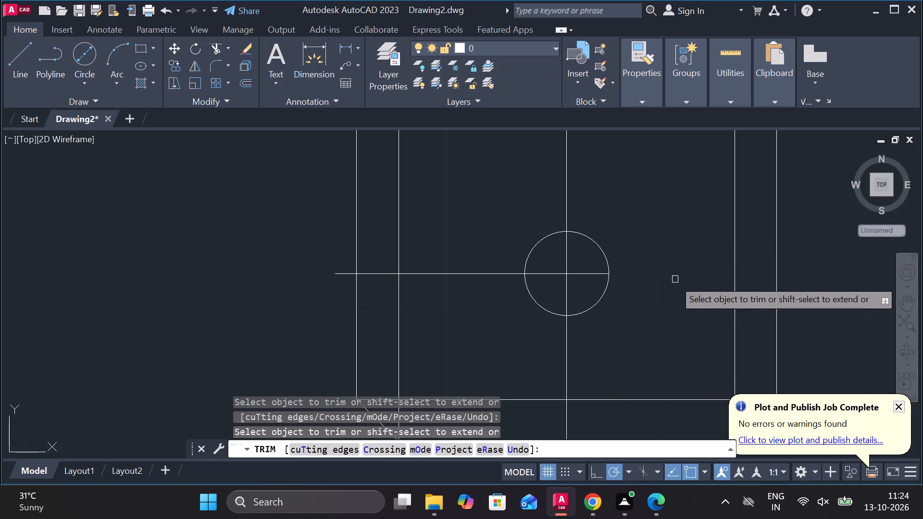
{"action": "left_click", "coordinate": [460, 272]}
{"action": "left_click", "coordinate": [387, 274]}
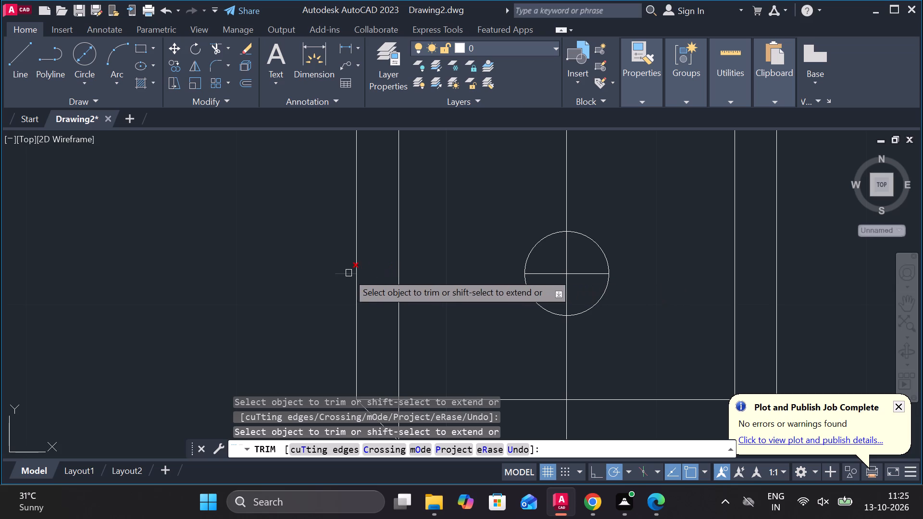
{"action": "left_click", "coordinate": [343, 273]}
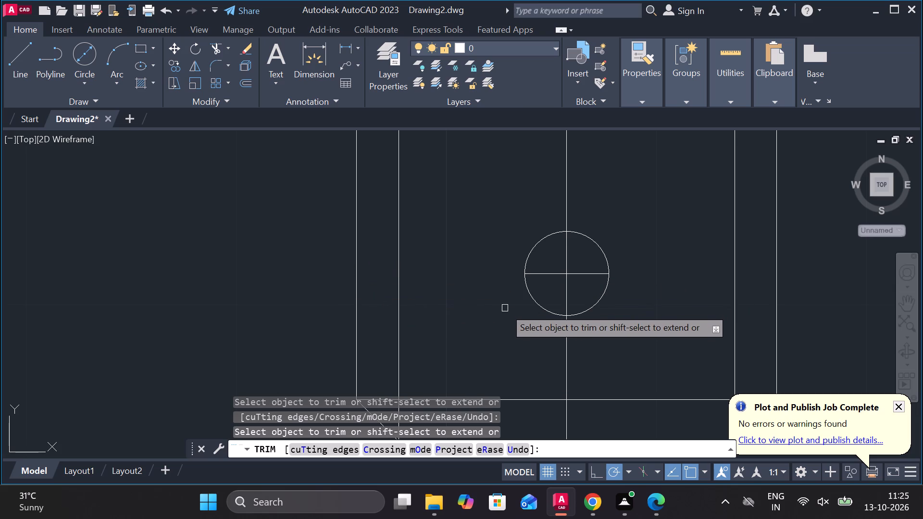
{"action": "scroll", "coordinate": [501, 297], "scroll_direction": "down", "scroll_amount": 2}
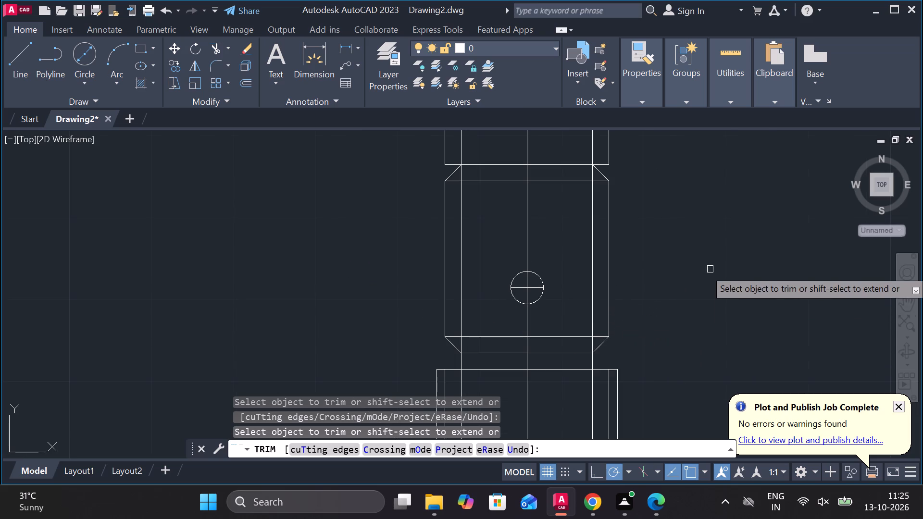
{"action": "scroll", "coordinate": [443, 160], "scroll_direction": "down", "scroll_amount": 1}
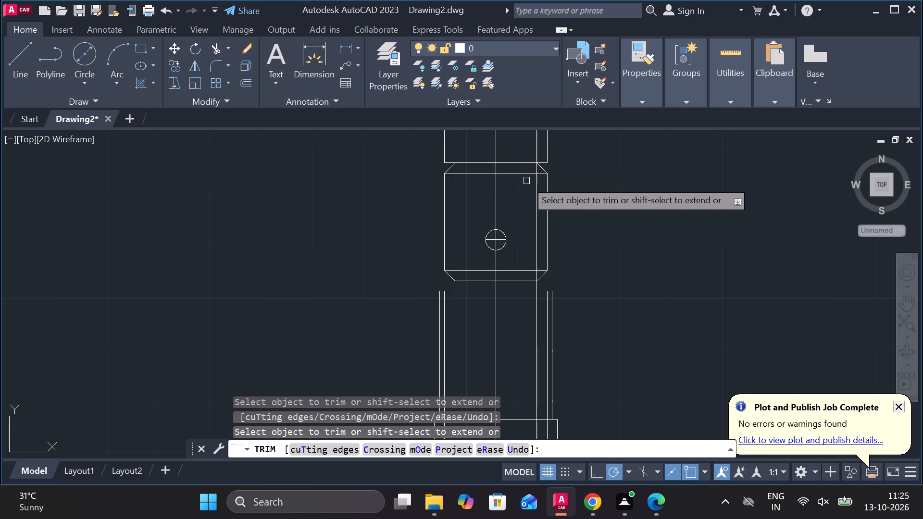
{"action": "key", "text": "Escape"}
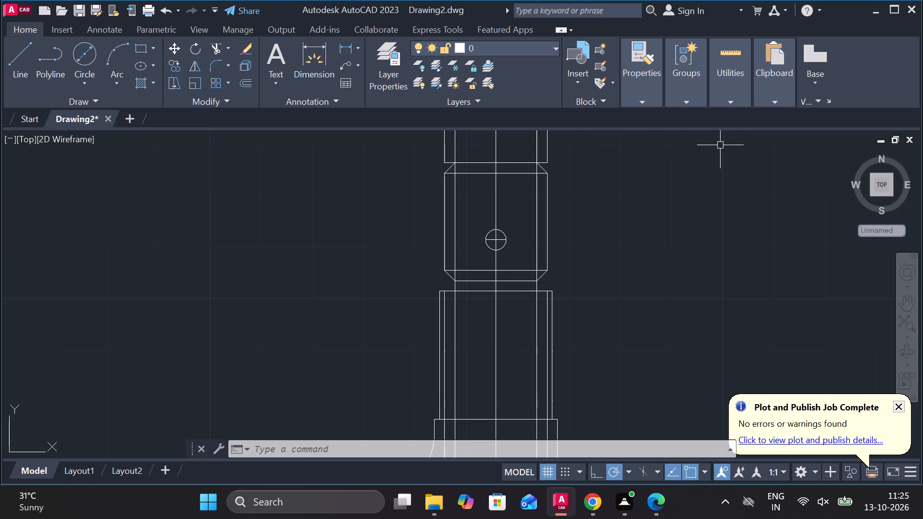
Trim the outer verticals above the neck's topmost horizontal and that line's overhangs beyond the inner verticals on both sides.
{"action": "left_click", "coordinate": [215, 49]}
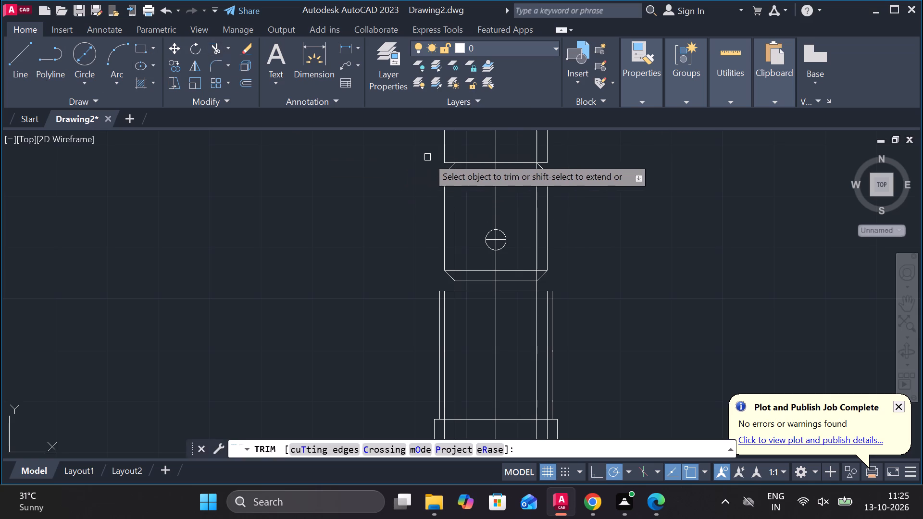
{"action": "left_click", "coordinate": [445, 151]}
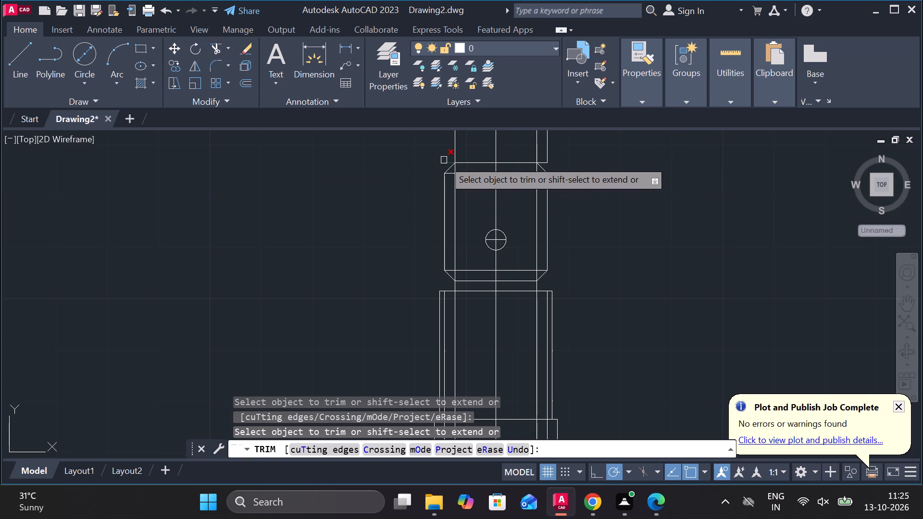
{"action": "left_click", "coordinate": [444, 161]}
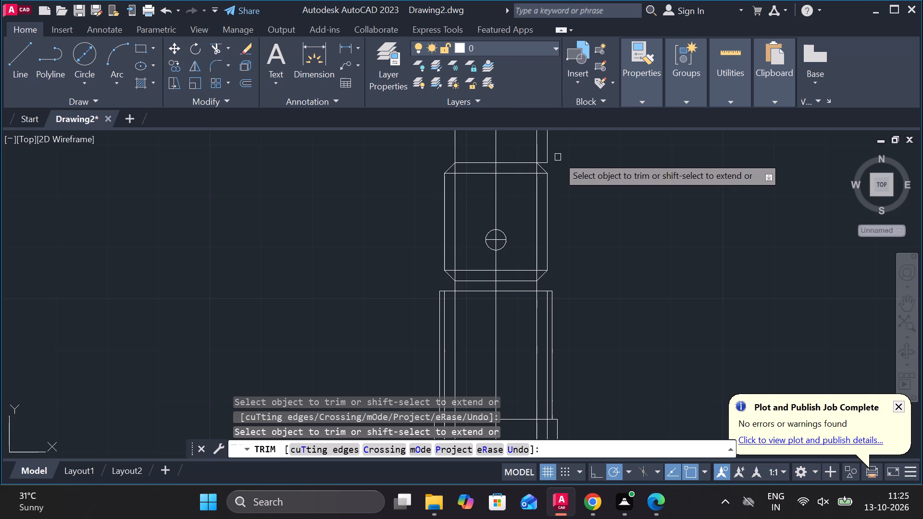
{"action": "left_click", "coordinate": [549, 147]}
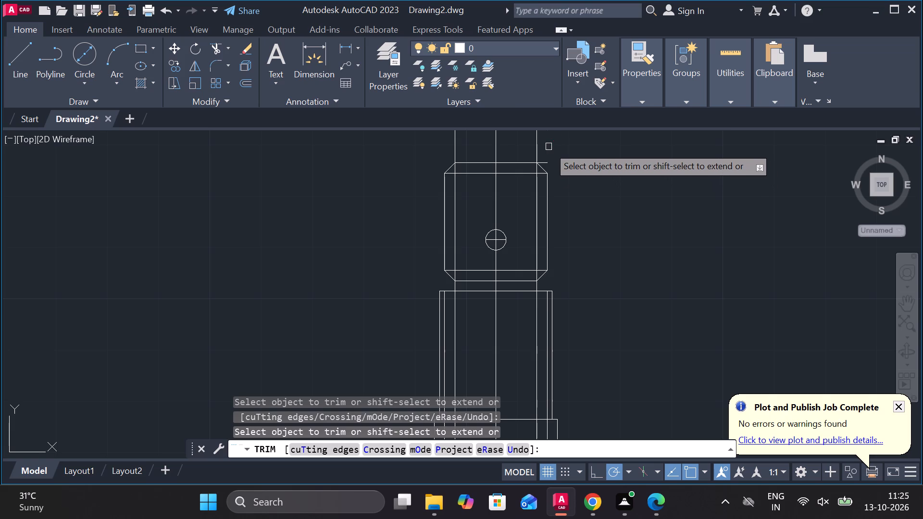
{"action": "left_click", "coordinate": [545, 160]}
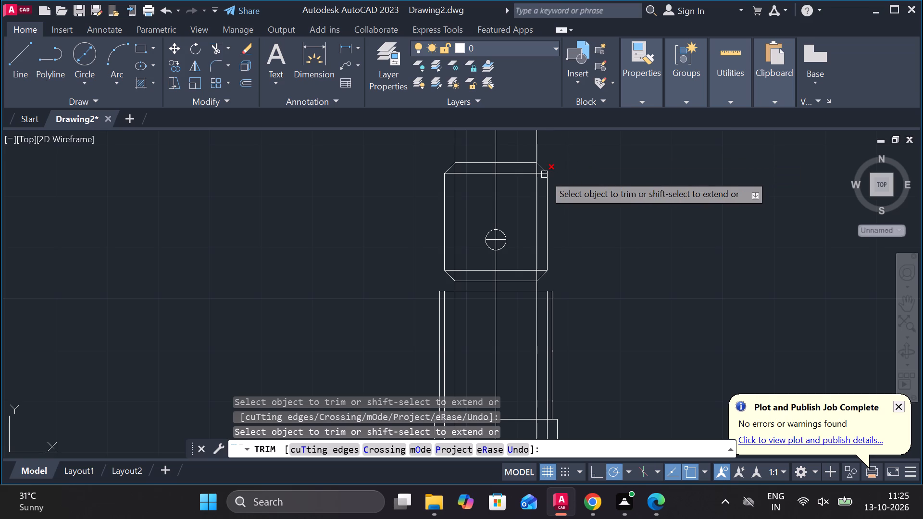
{"action": "key", "text": "Escape"}
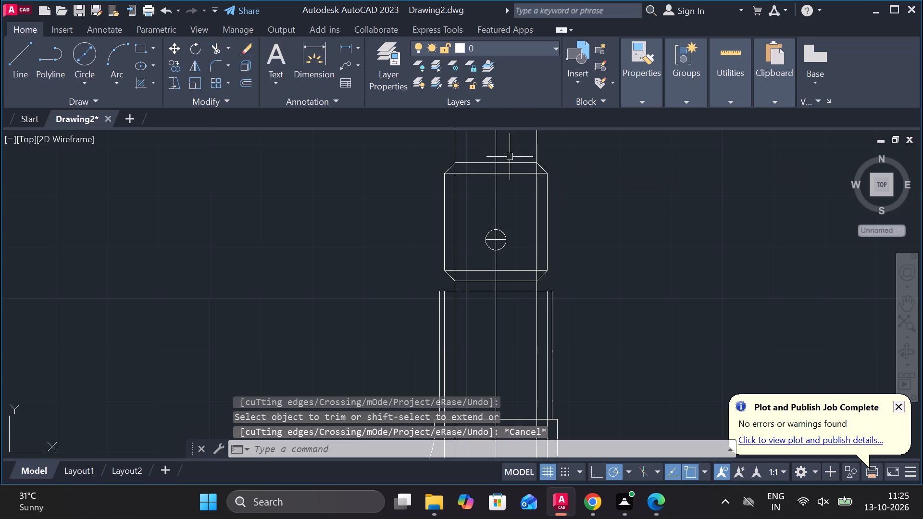
Copy the neck's topmost horizontal line 15 units straight up along the centre line, using its midpoint as base point.
{"action": "left_click", "coordinate": [513, 162]}
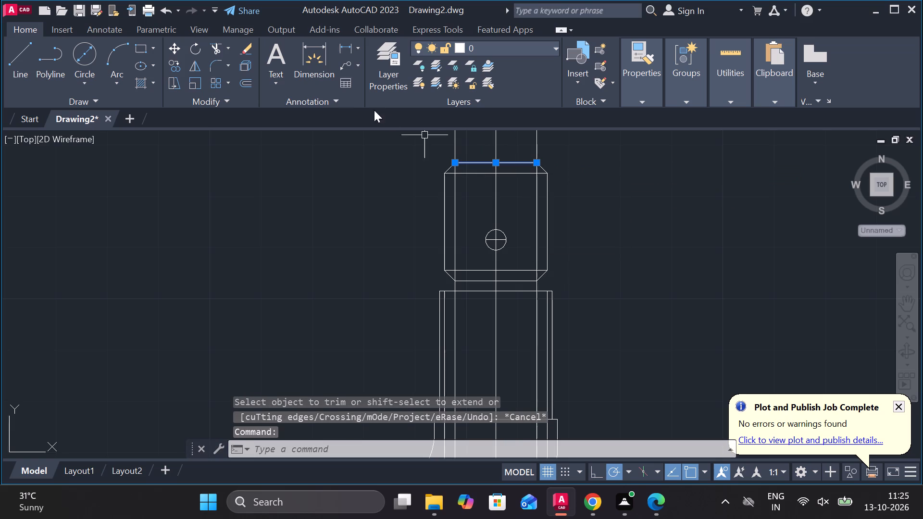
{"action": "left_click", "coordinate": [175, 62]}
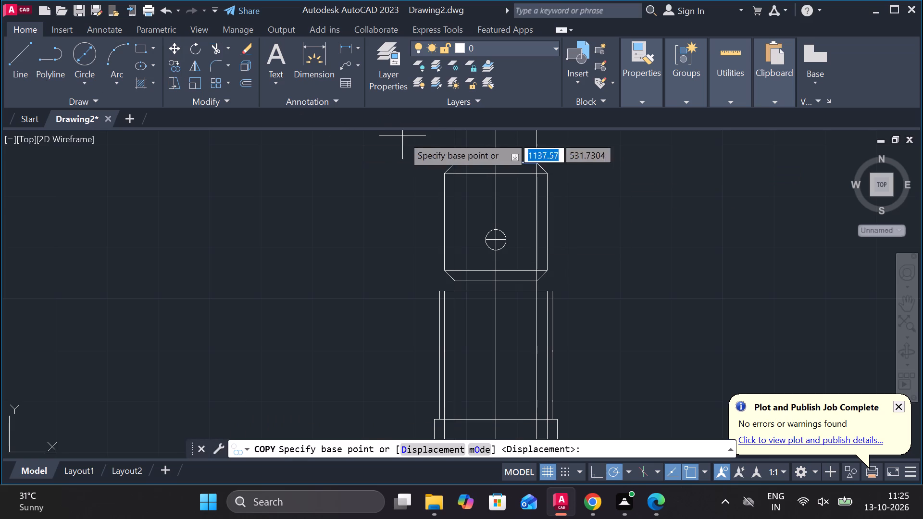
{"action": "left_click", "coordinate": [495, 162]}
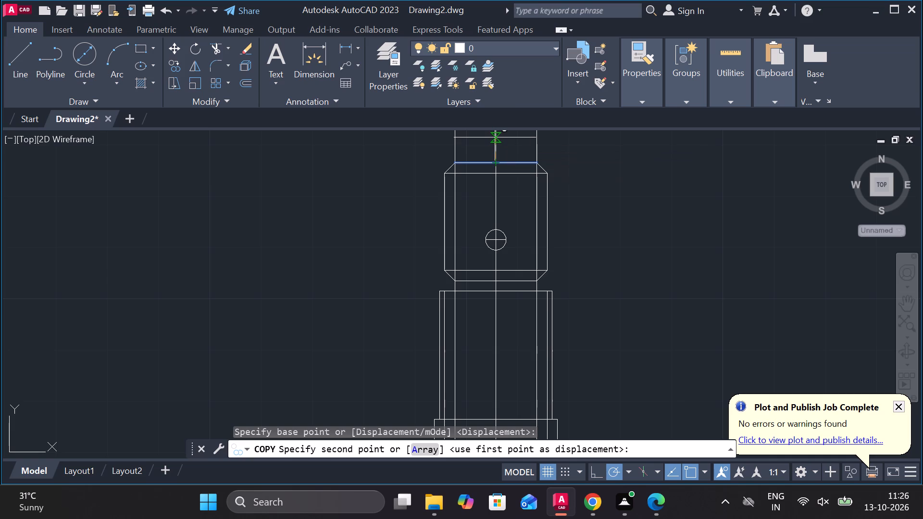
{"action": "key", "text": "1"}
{"action": "key", "text": "5"}
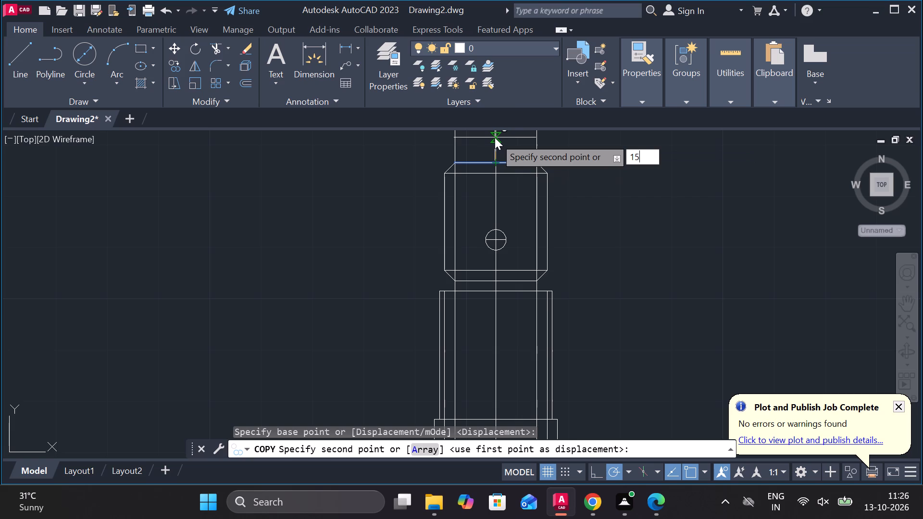
{"action": "key", "text": "Return"}
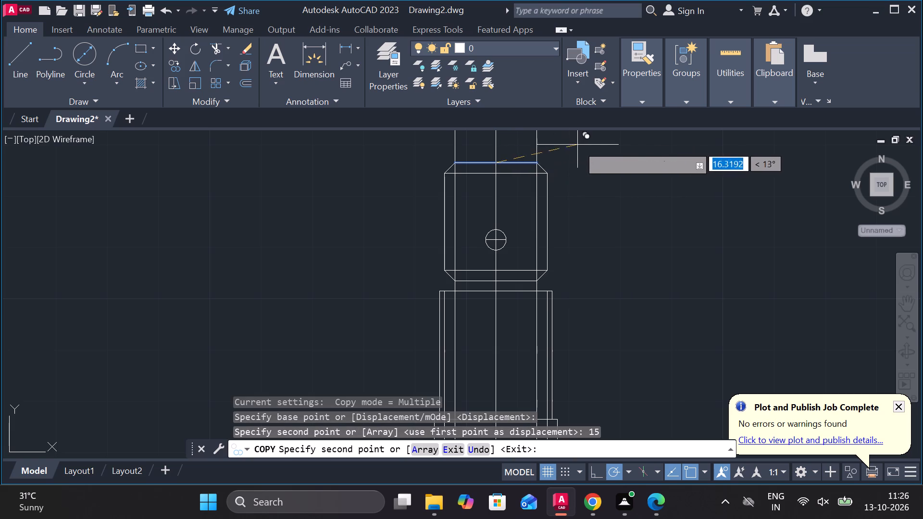
{"action": "scroll", "coordinate": [563, 141], "scroll_direction": "down", "scroll_amount": 4}
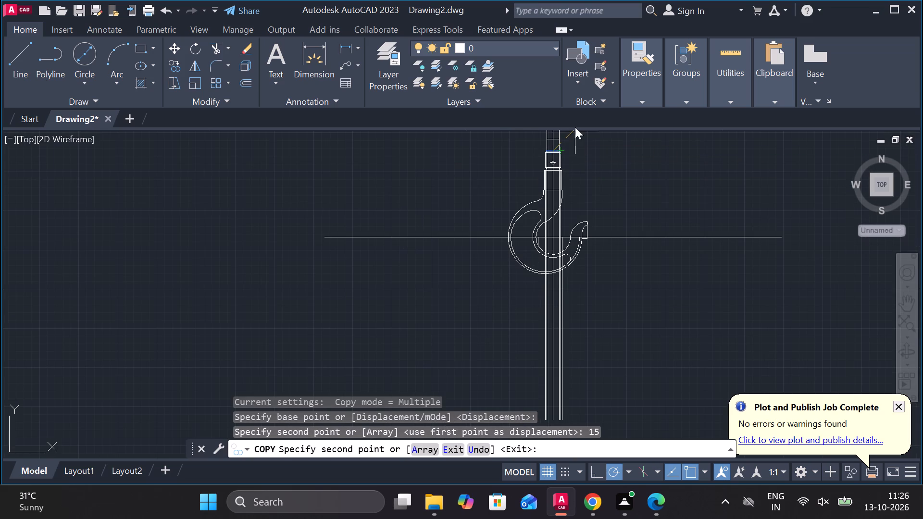
{"action": "scroll", "coordinate": [575, 129], "scroll_direction": "up", "scroll_amount": 6}
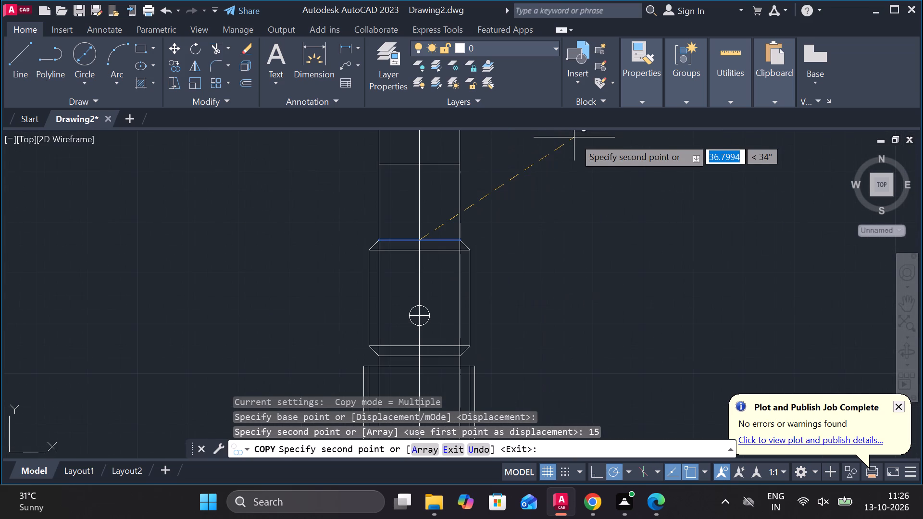
{"action": "key", "text": "Escape"}
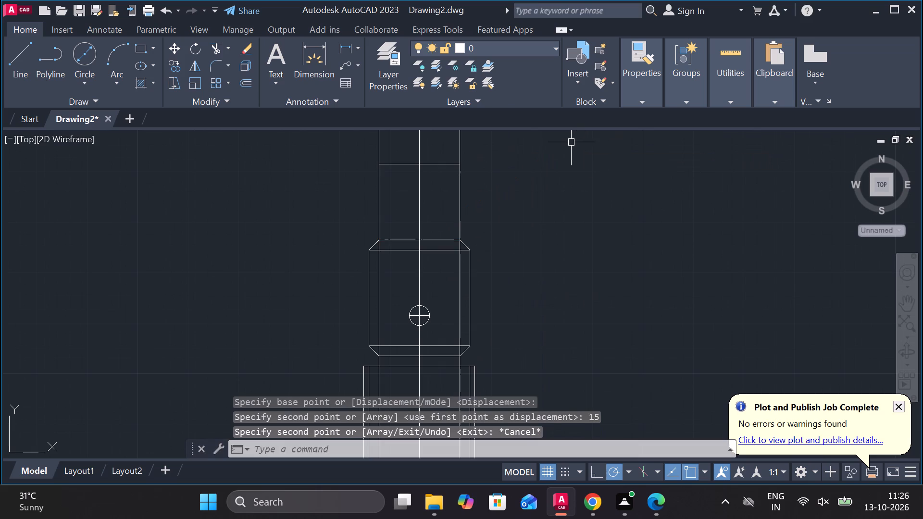
Trim the left and right inner verticals above the copied horizontal line to close the stem's top.
{"action": "left_click", "coordinate": [221, 48]}
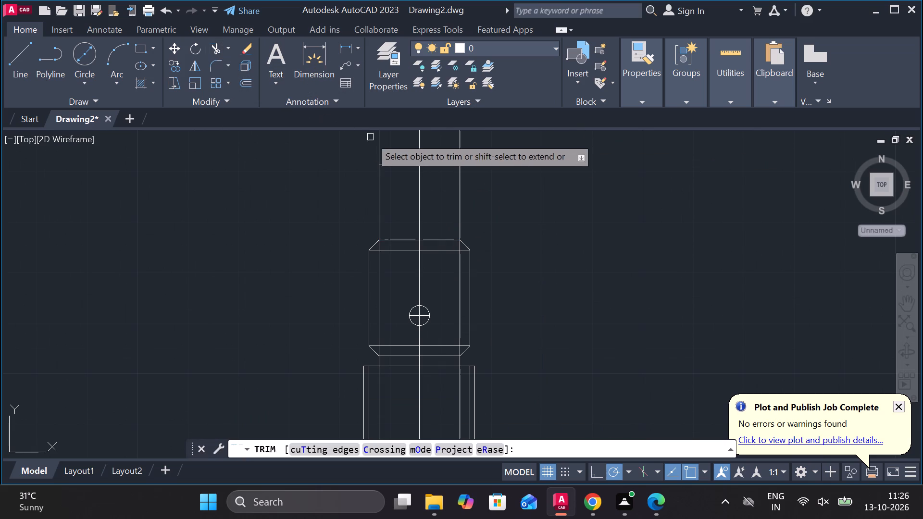
{"action": "left_click", "coordinate": [380, 142]}
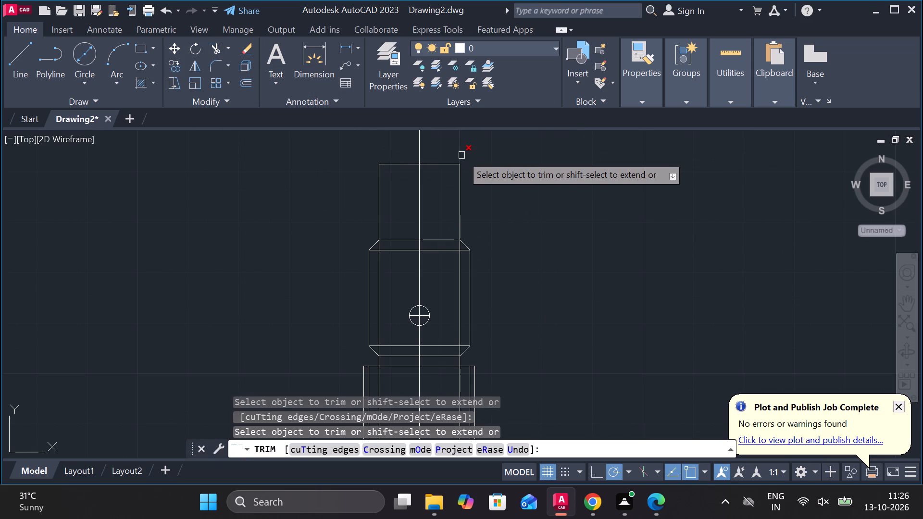
{"action": "left_click", "coordinate": [461, 155]}
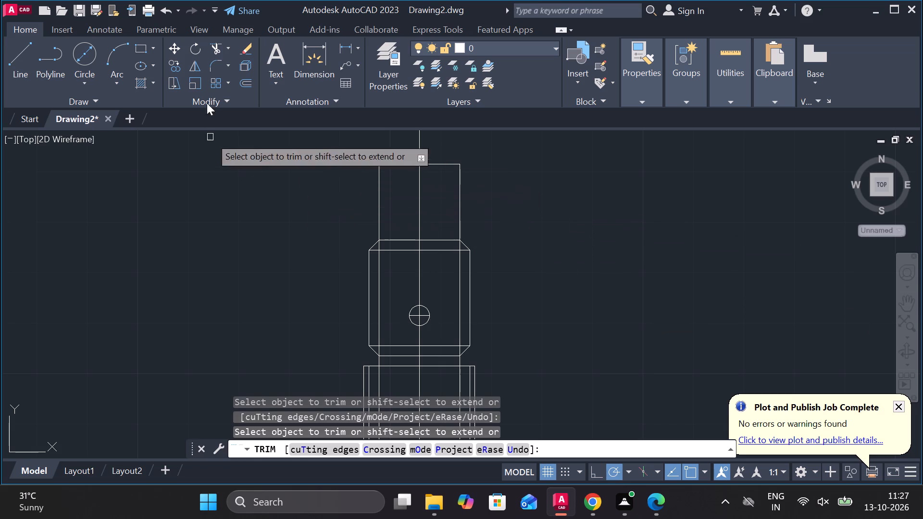
Draw a line about 116.5 units long at 45° up and outward from the right end of the neck's topmost horizontal line.
{"action": "left_click", "coordinate": [17, 62]}
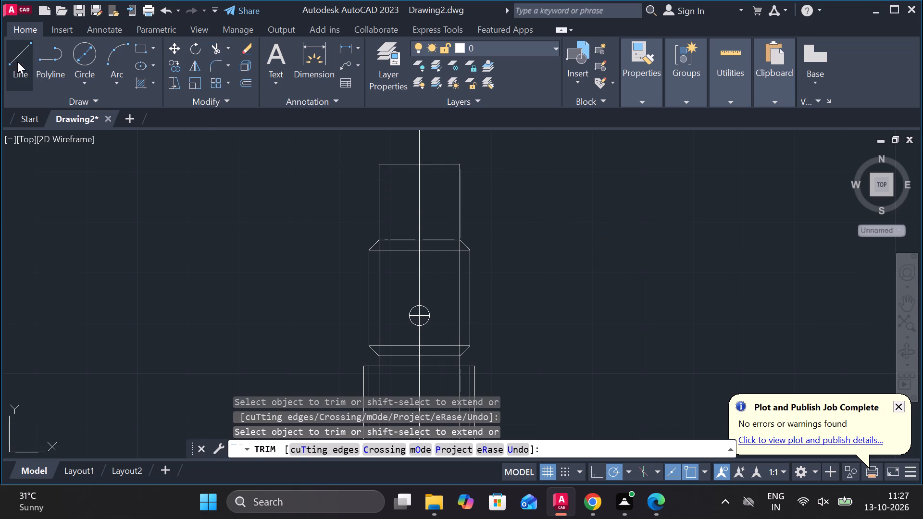
{"action": "left_click", "coordinate": [458, 242]}
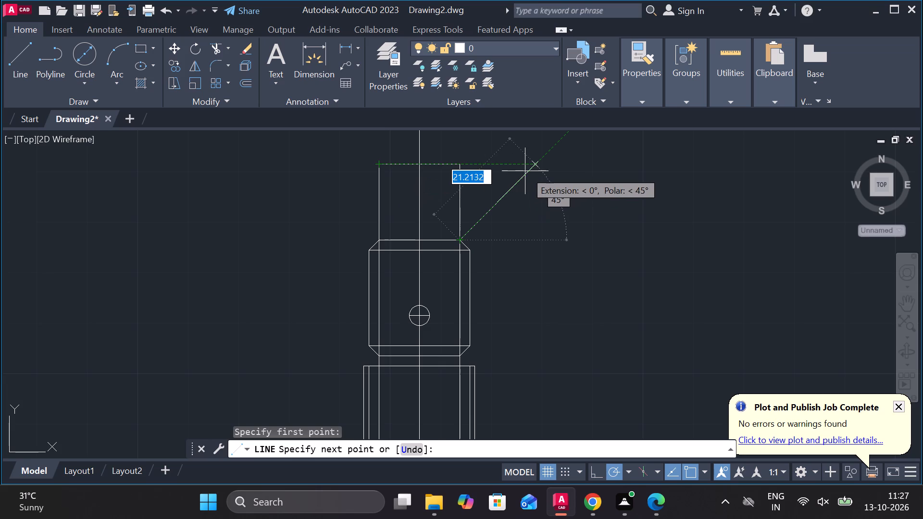
{"action": "scroll", "coordinate": [530, 166], "scroll_direction": "up", "scroll_amount": 3}
{"action": "scroll", "coordinate": [530, 166], "scroll_direction": "down", "scroll_amount": 3}
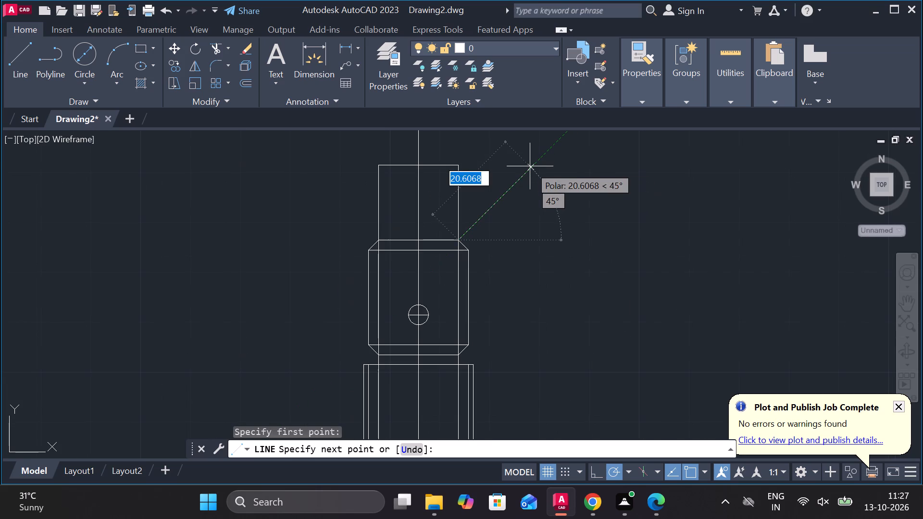
{"action": "scroll", "coordinate": [530, 166], "scroll_direction": "down", "scroll_amount": 1}
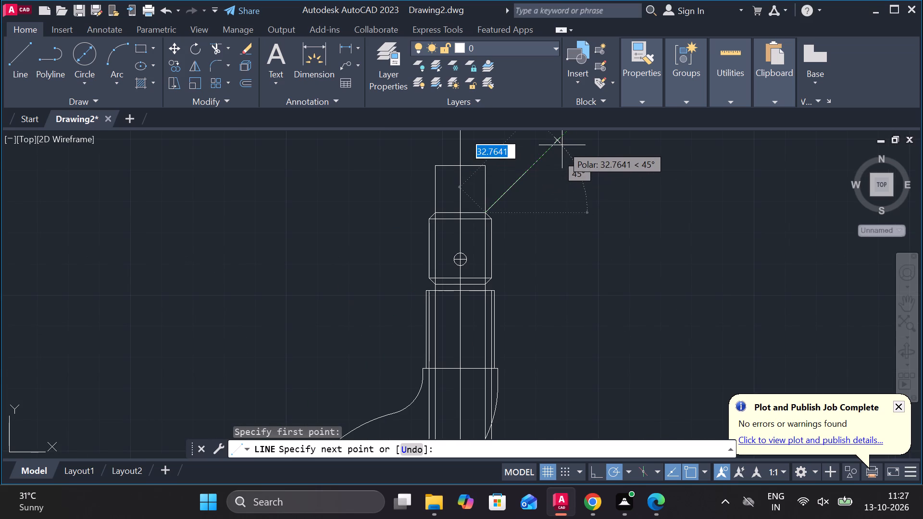
{"action": "scroll", "coordinate": [562, 142], "scroll_direction": "down", "scroll_amount": 2}
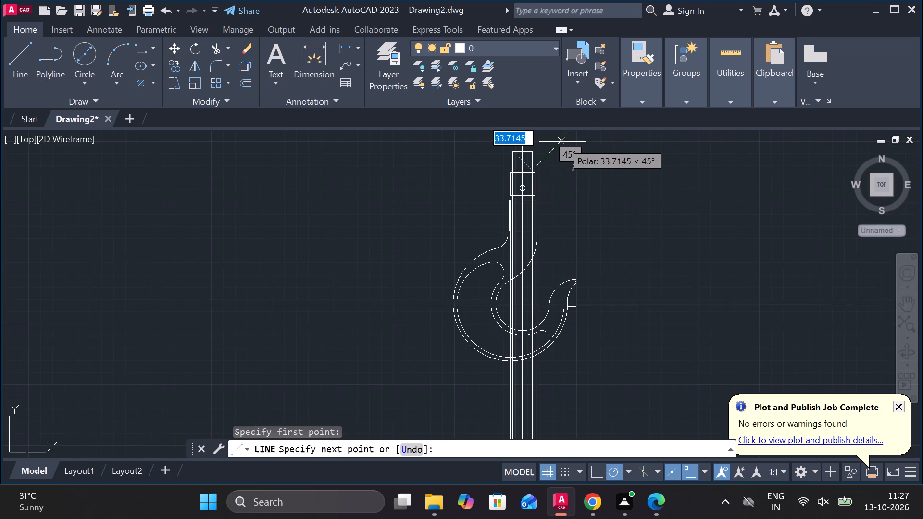
{"action": "scroll", "coordinate": [533, 274], "scroll_direction": "up", "scroll_amount": 2}
{"action": "scroll", "coordinate": [533, 274], "scroll_direction": "down", "scroll_amount": 6}
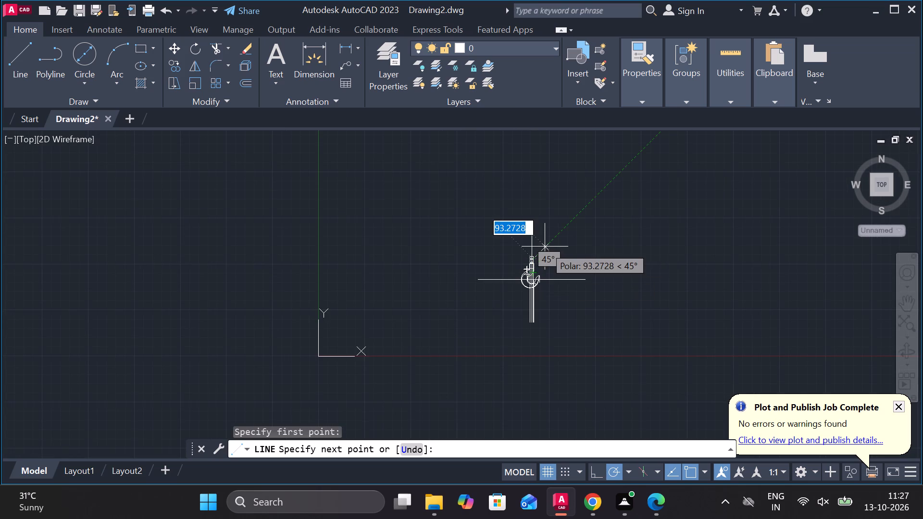
{"action": "scroll", "coordinate": [545, 247], "scroll_direction": "up", "scroll_amount": 5}
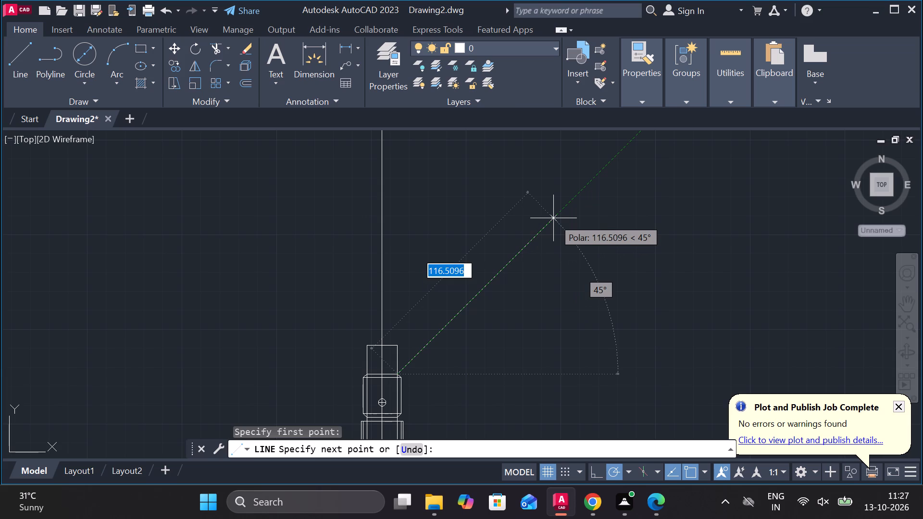
{"action": "left_click", "coordinate": [553, 218]}
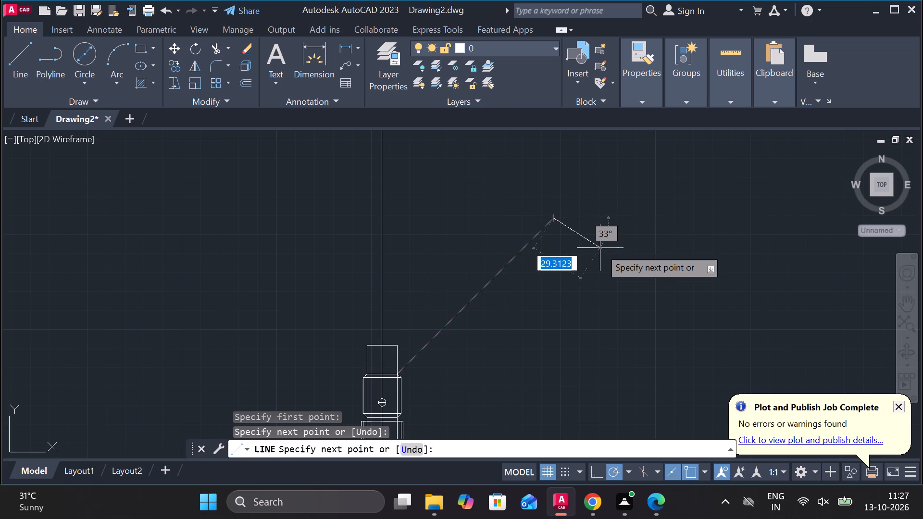
{"action": "key", "text": "Escape"}
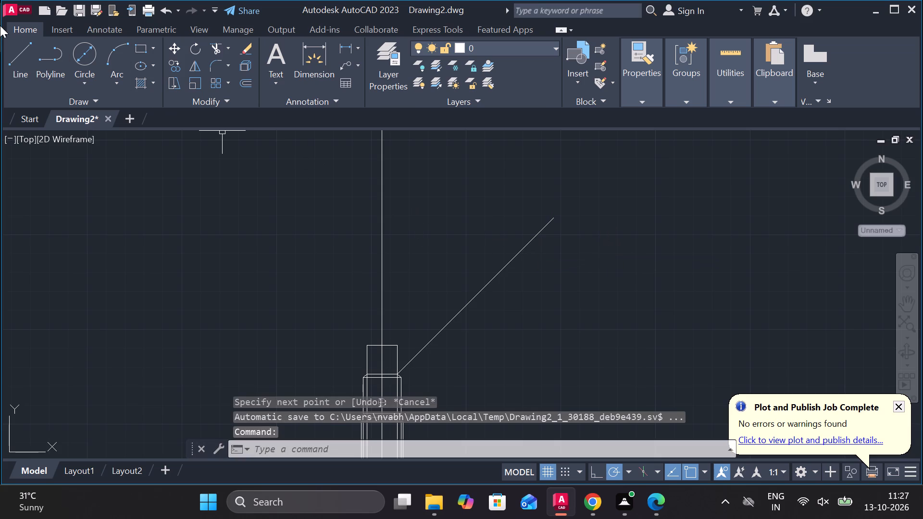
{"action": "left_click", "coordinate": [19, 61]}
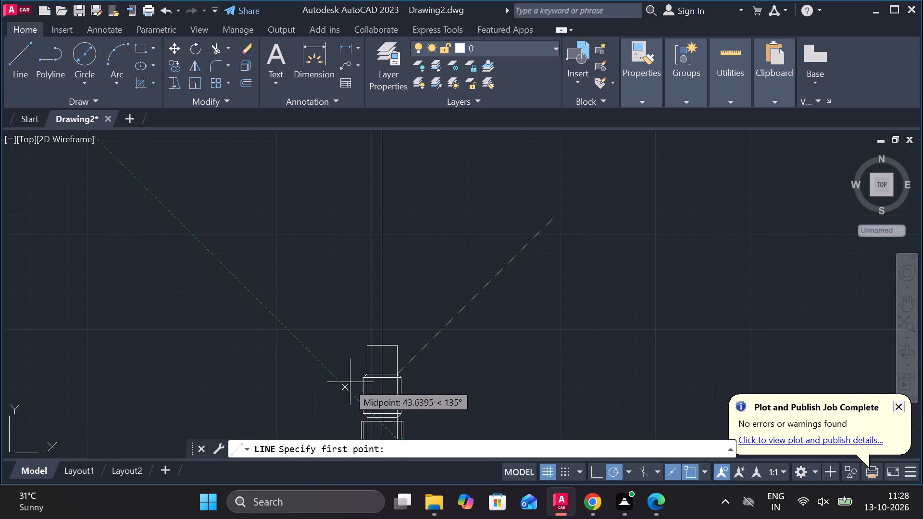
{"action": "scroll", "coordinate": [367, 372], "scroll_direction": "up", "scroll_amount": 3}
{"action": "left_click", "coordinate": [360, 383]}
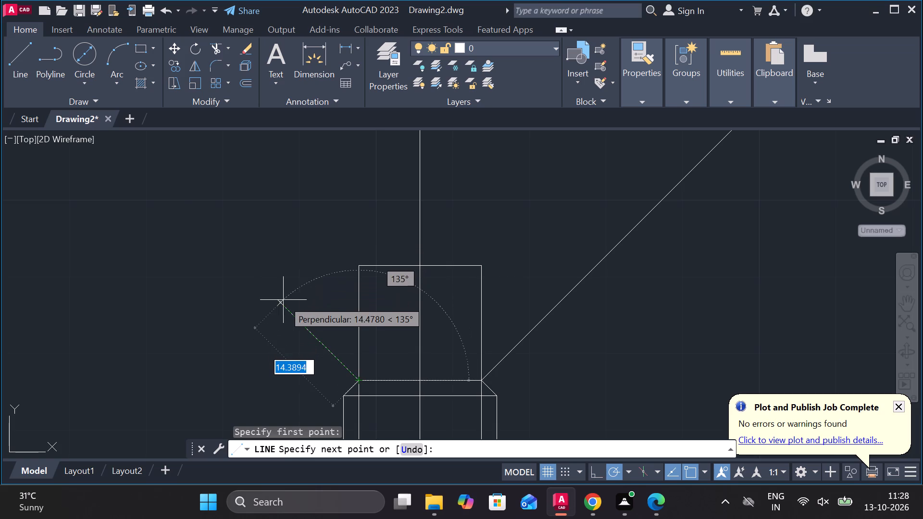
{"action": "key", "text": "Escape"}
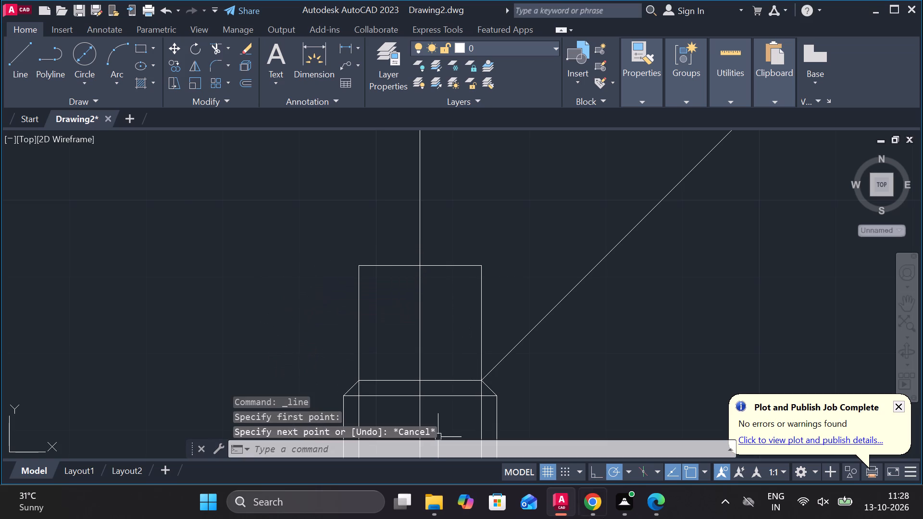
Mirror the 45° line to the other side about the vertical centre line, keeping the original.
{"action": "left_click", "coordinate": [545, 318]}
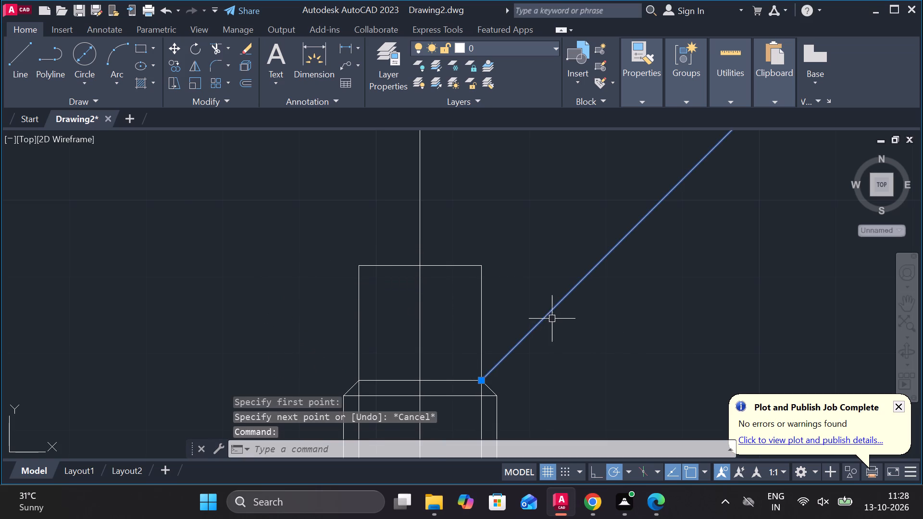
{"action": "left_click", "coordinate": [193, 69]}
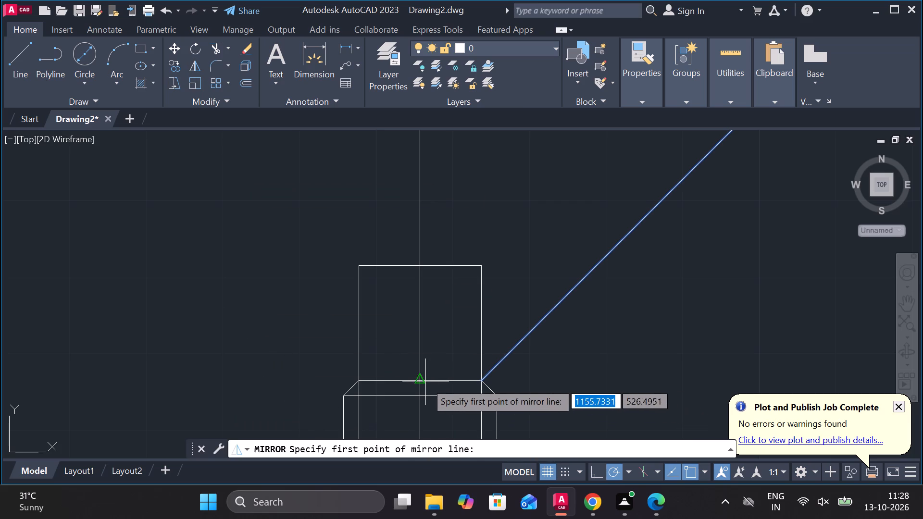
{"action": "left_click", "coordinate": [420, 381]}
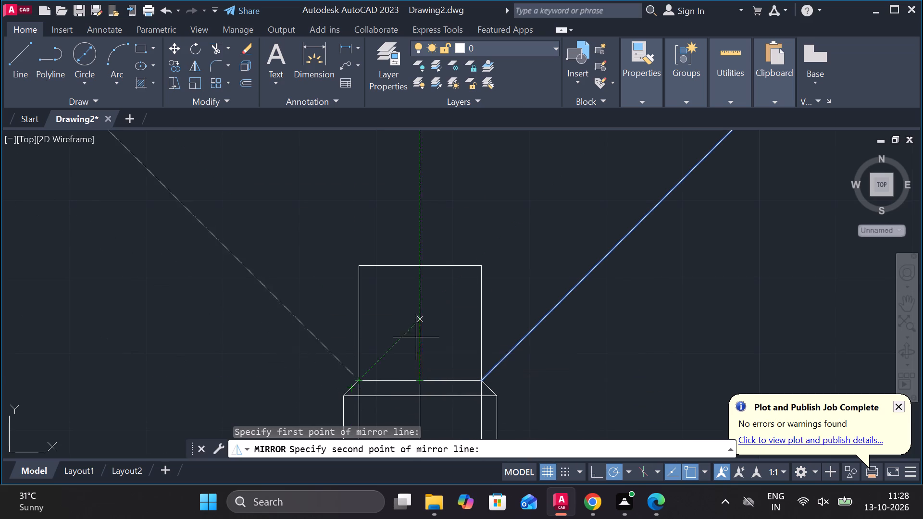
{"action": "left_click", "coordinate": [420, 266]}
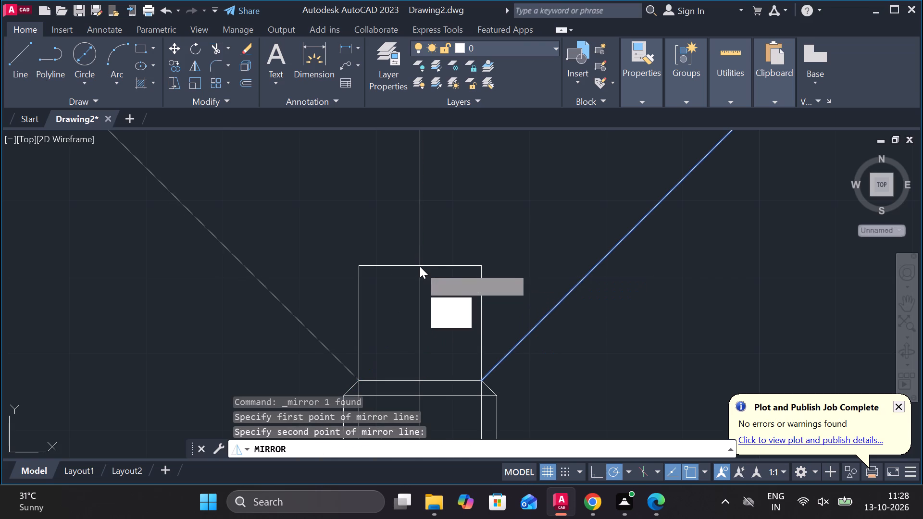
{"action": "left_click_drag", "start_coordinate": [453, 321], "coordinate": [420, 266]}
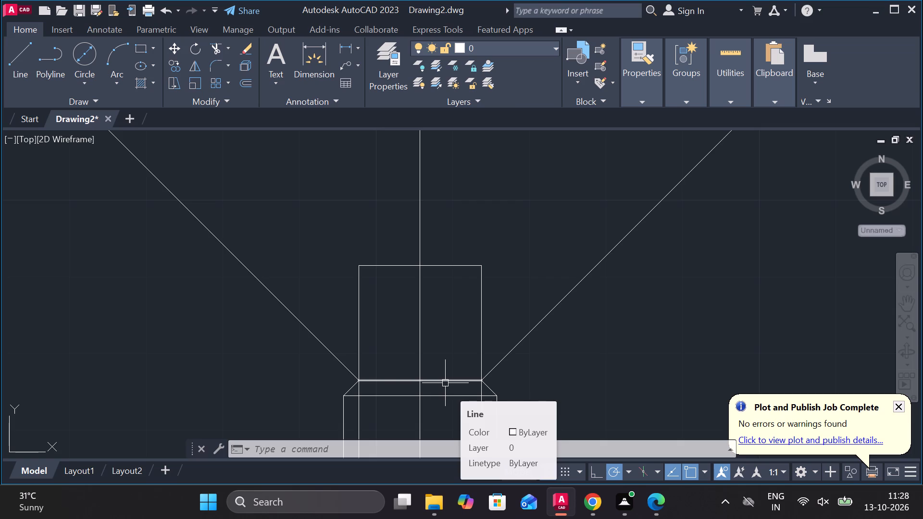
Copy the neck's topmost horizontal line 20 units straight up along the centre line, using its midpoint as base point.
{"action": "left_click", "coordinate": [445, 379]}
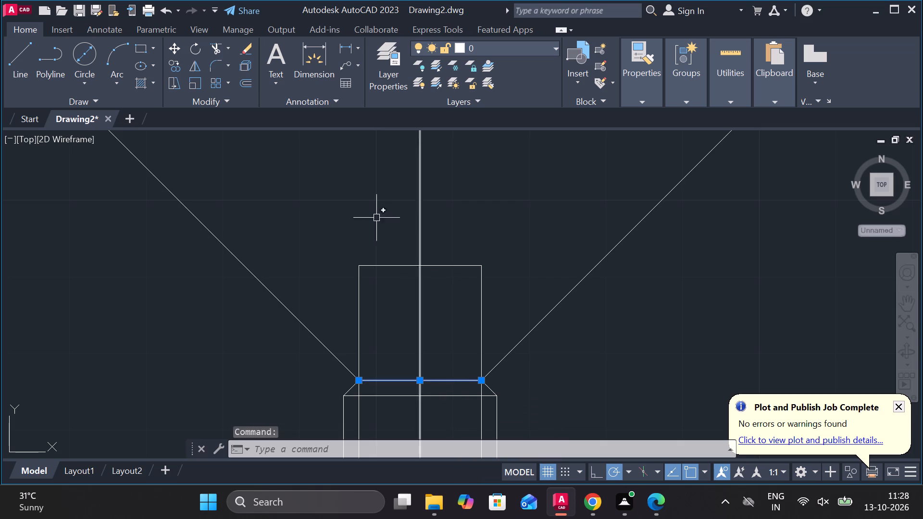
{"action": "left_click", "coordinate": [179, 69]}
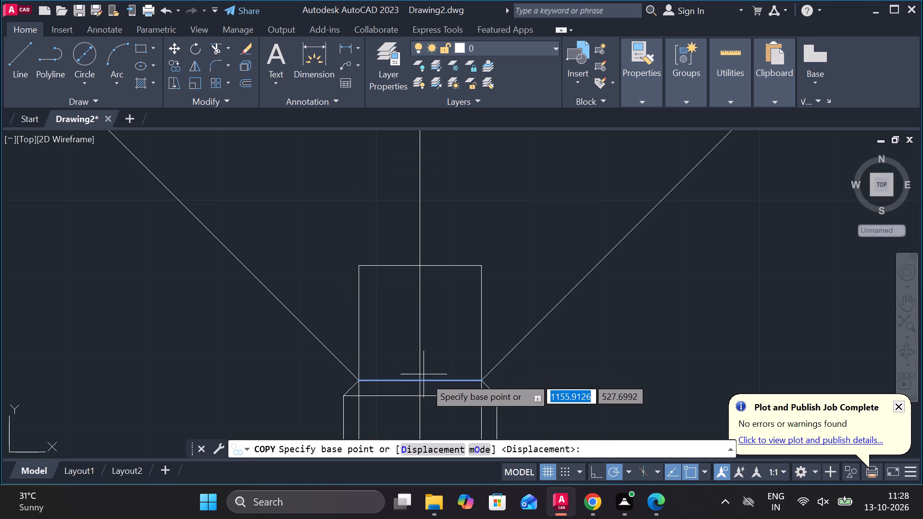
{"action": "left_click", "coordinate": [421, 383]}
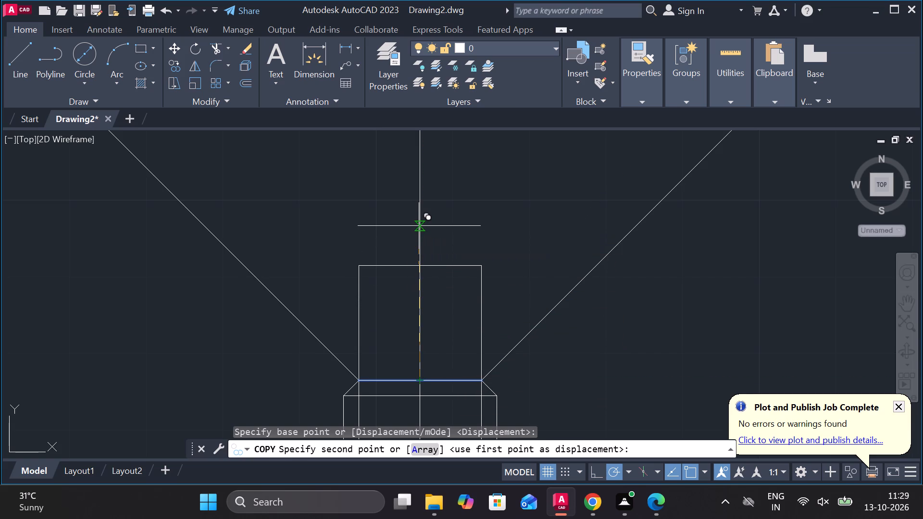
{"action": "key", "text": "2"}
{"action": "key", "text": "0"}
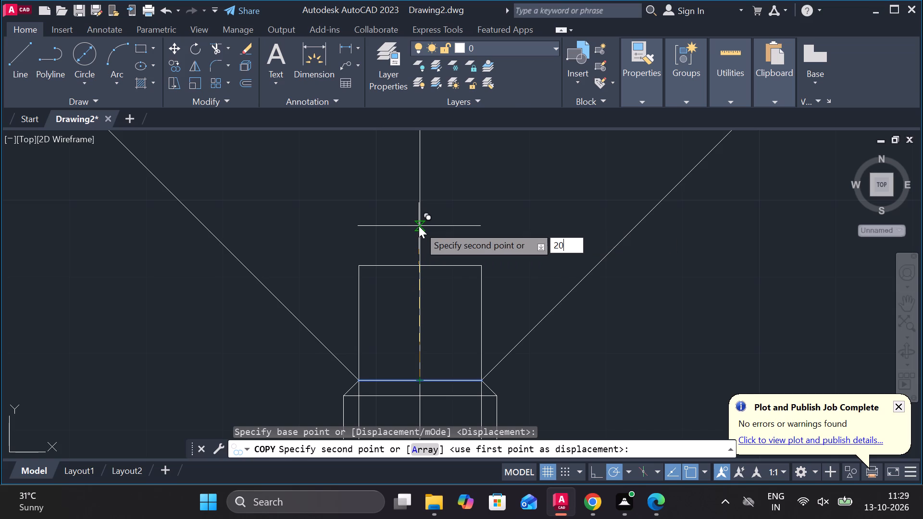
{"action": "key", "text": "Return"}
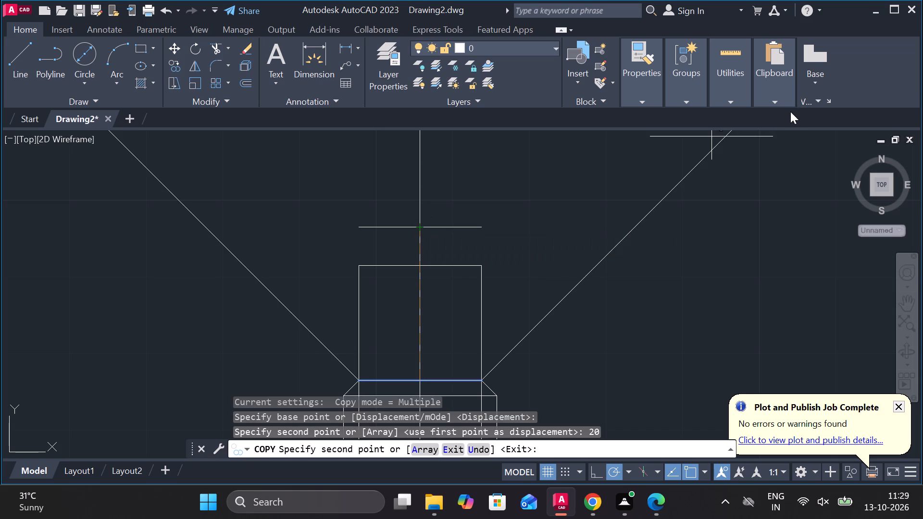
{"action": "key", "text": "Escape"}
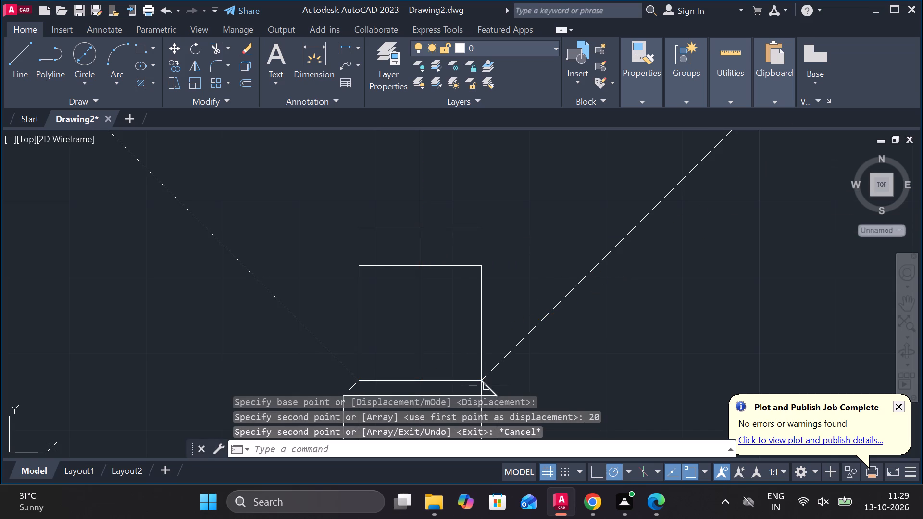
Extend both ends of the copied horizontal line above the stem out to the two 45° lines.
{"action": "type", "text": "ex"}
{"action": "key", "text": "Return"}
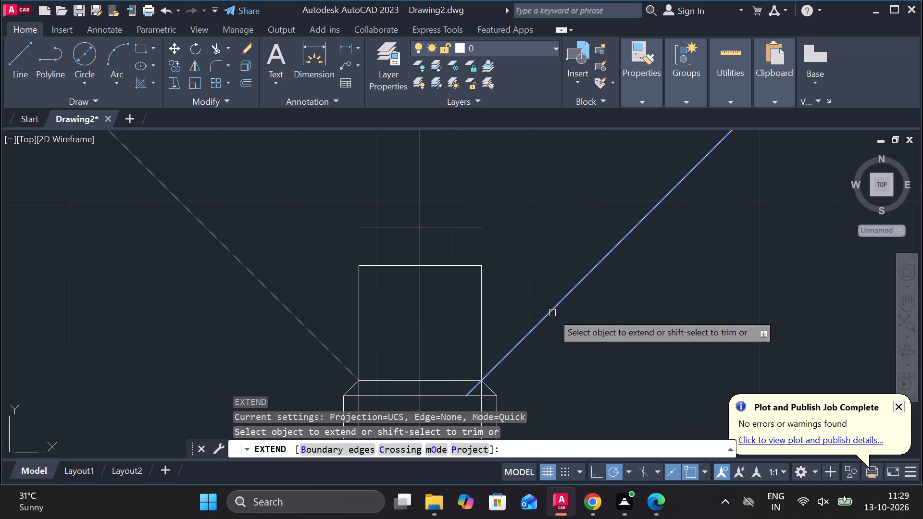
{"action": "left_click", "coordinate": [446, 224]}
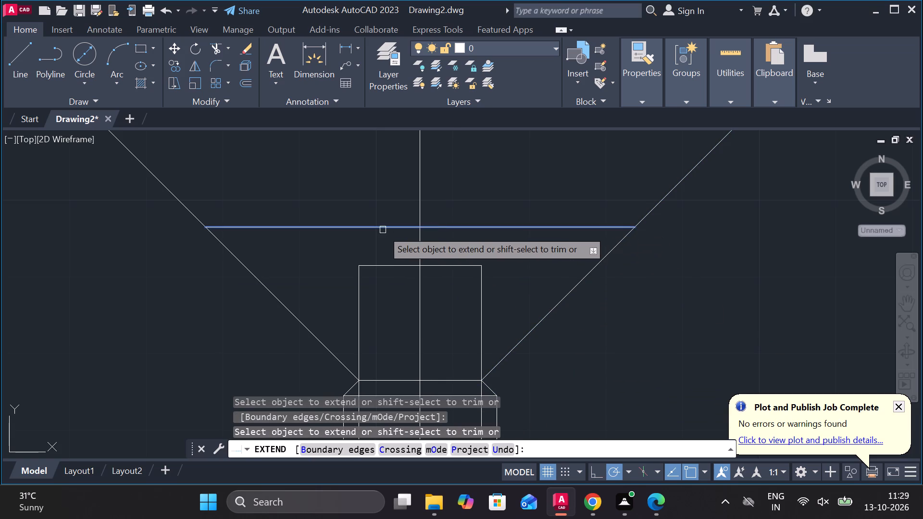
{"action": "left_click", "coordinate": [355, 227]}
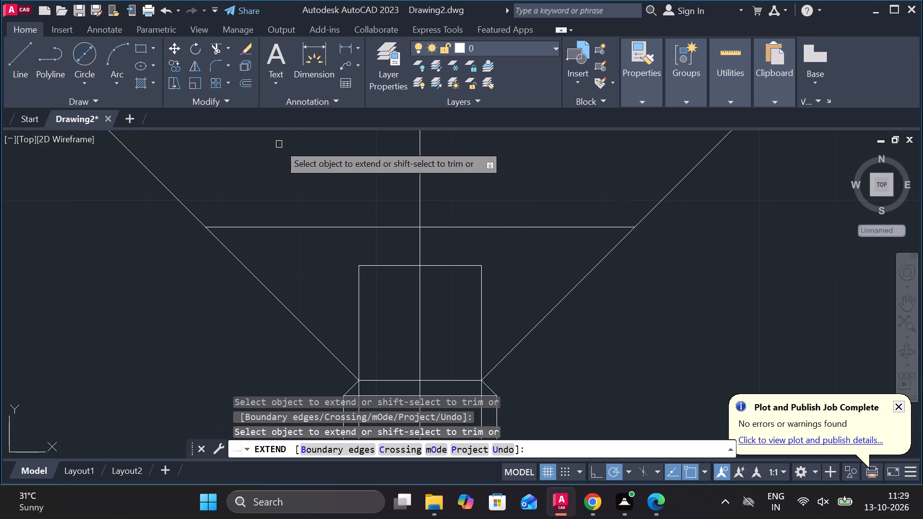
{"action": "key", "text": "Escape"}
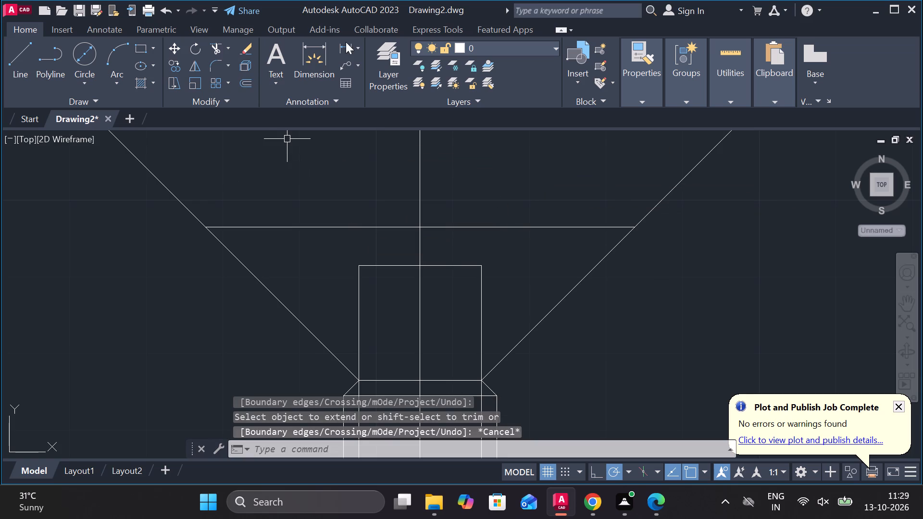
Trim both 45° lines above the extended horizontal line.
{"action": "left_click", "coordinate": [214, 46]}
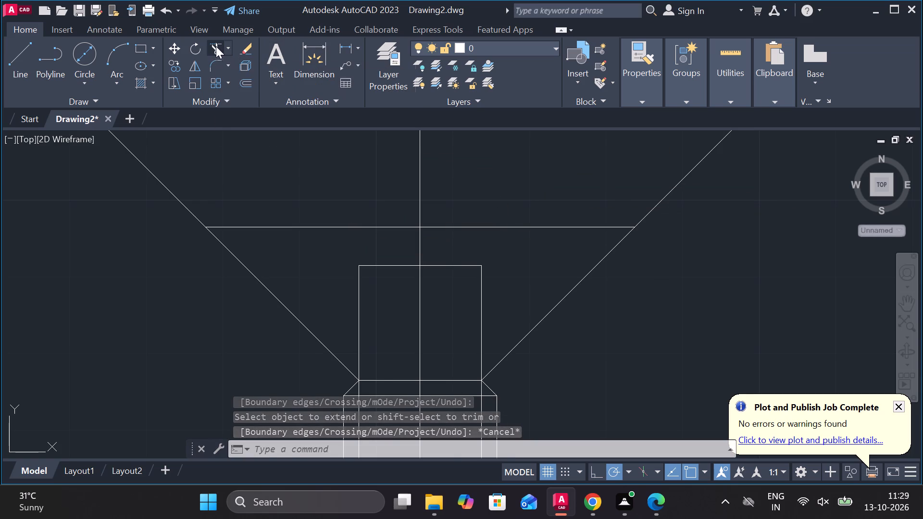
{"action": "left_click", "coordinate": [665, 194]}
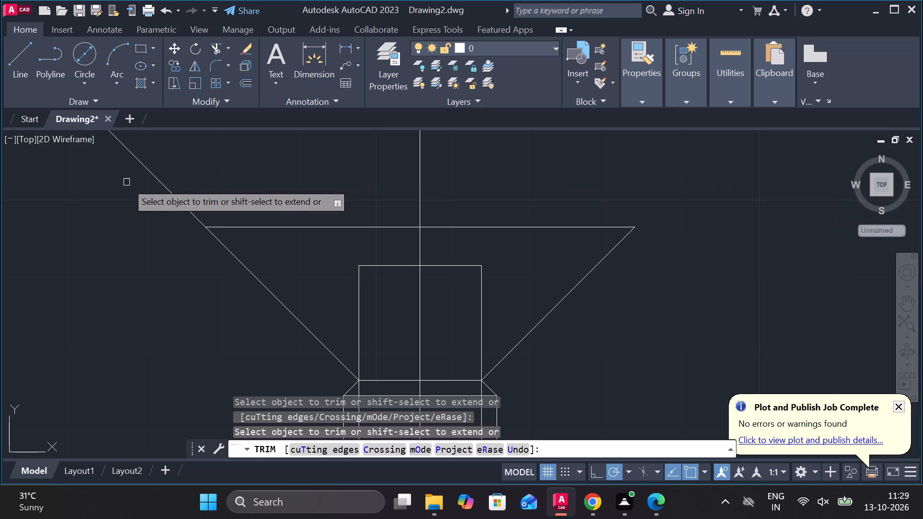
{"action": "left_click", "coordinate": [160, 183]}
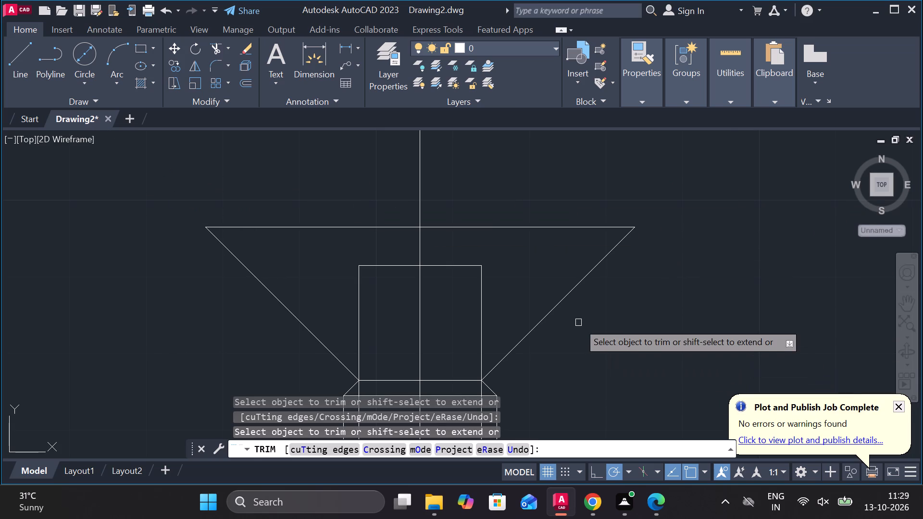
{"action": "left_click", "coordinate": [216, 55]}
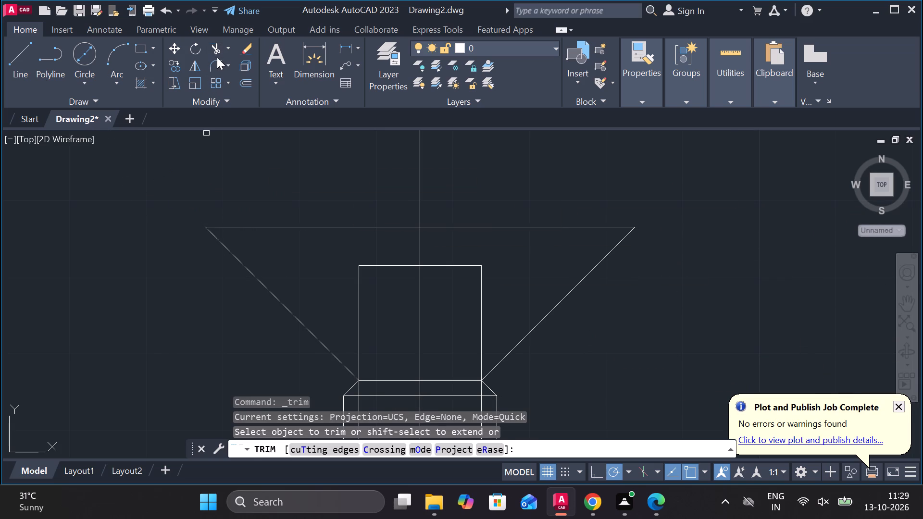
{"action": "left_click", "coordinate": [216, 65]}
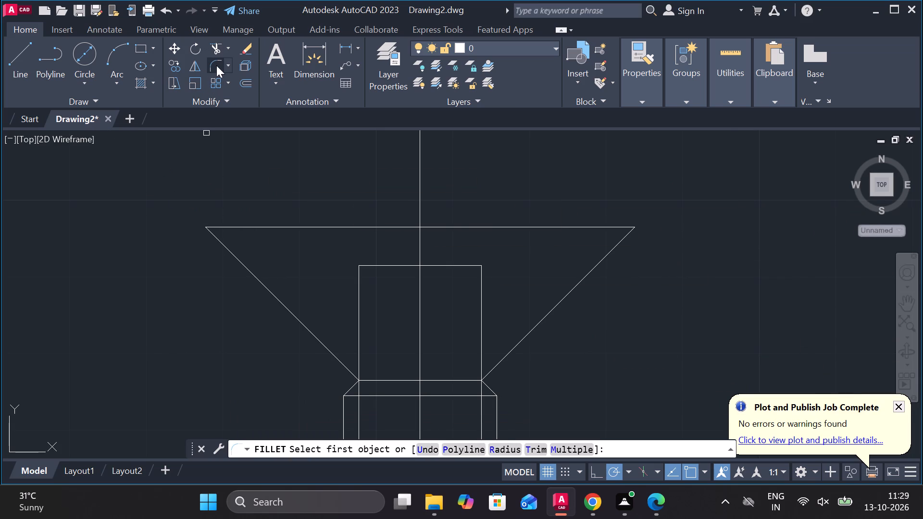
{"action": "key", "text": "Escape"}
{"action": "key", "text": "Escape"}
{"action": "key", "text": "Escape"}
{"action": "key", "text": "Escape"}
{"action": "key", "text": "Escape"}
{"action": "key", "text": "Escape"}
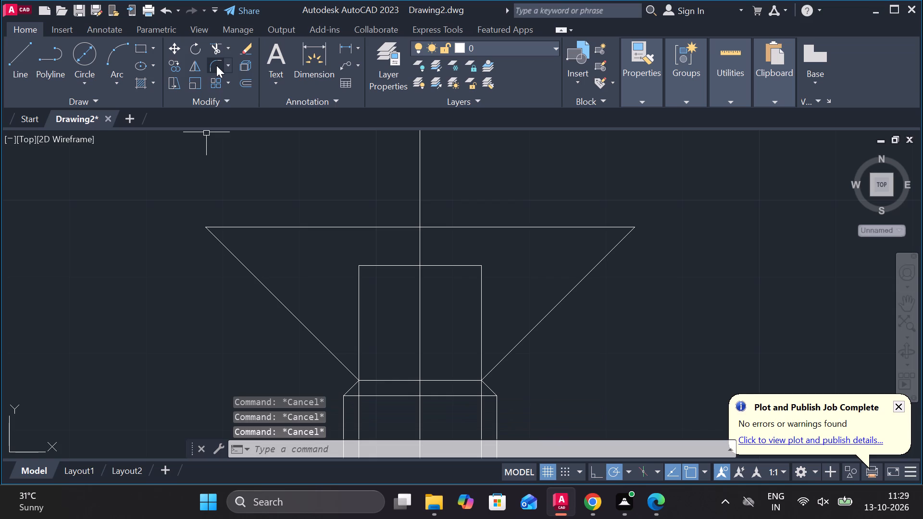
Fillet both upper corners of the flared top with a radius of 5, between the top line and each 45° line.
{"action": "left_click", "coordinate": [219, 69]}
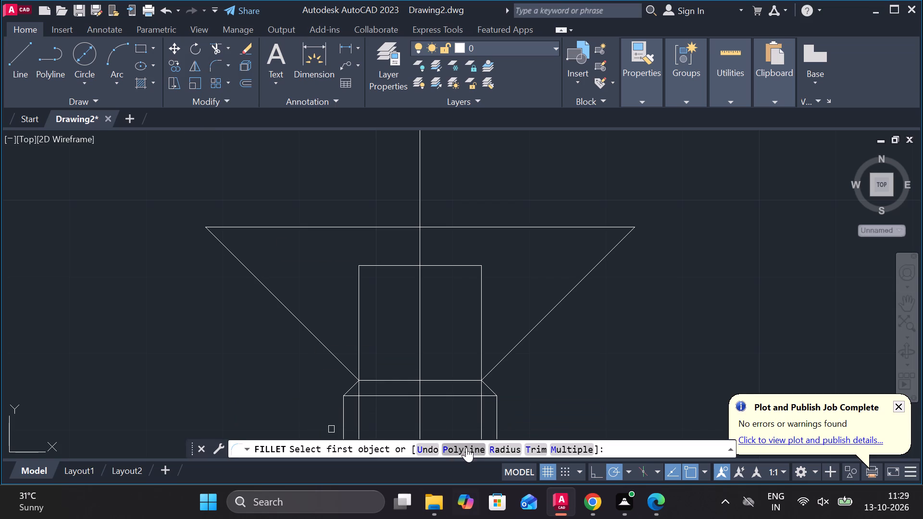
{"action": "left_click", "coordinate": [511, 448]}
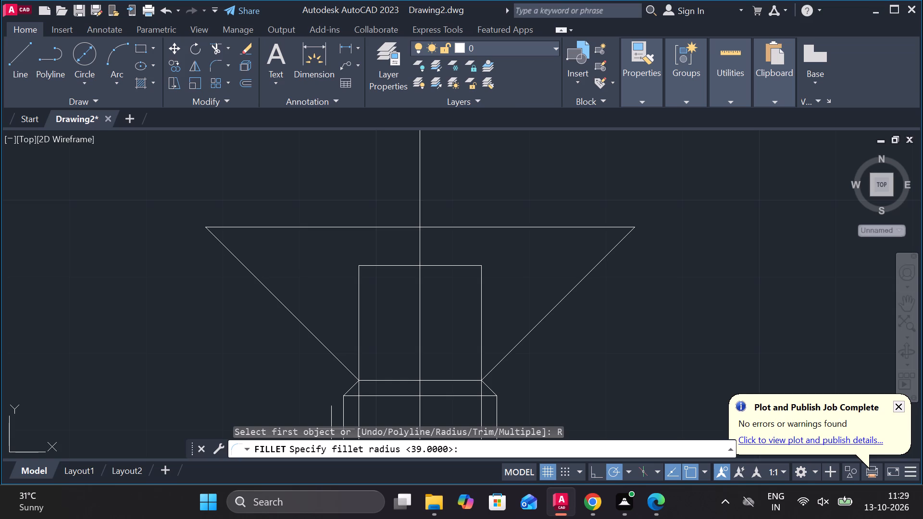
{"action": "key", "text": "5"}
{"action": "key", "text": "Return"}
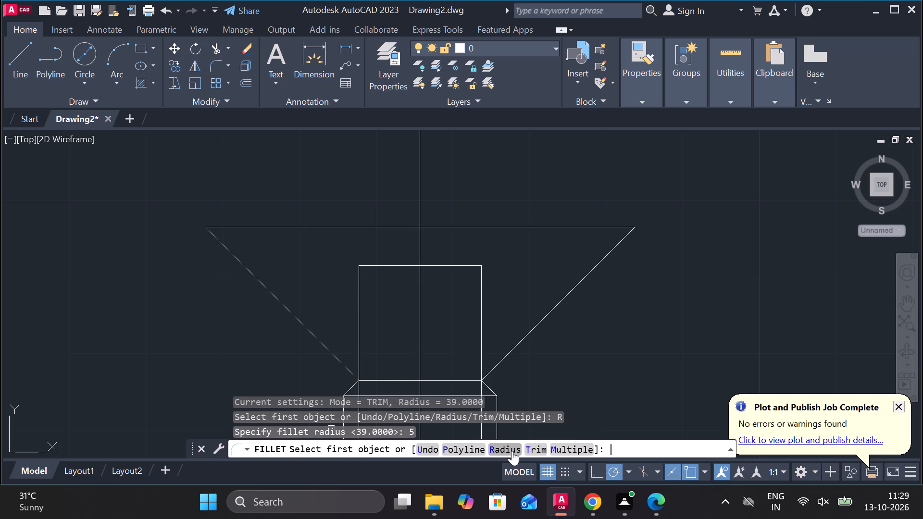
{"action": "left_click", "coordinate": [522, 230]}
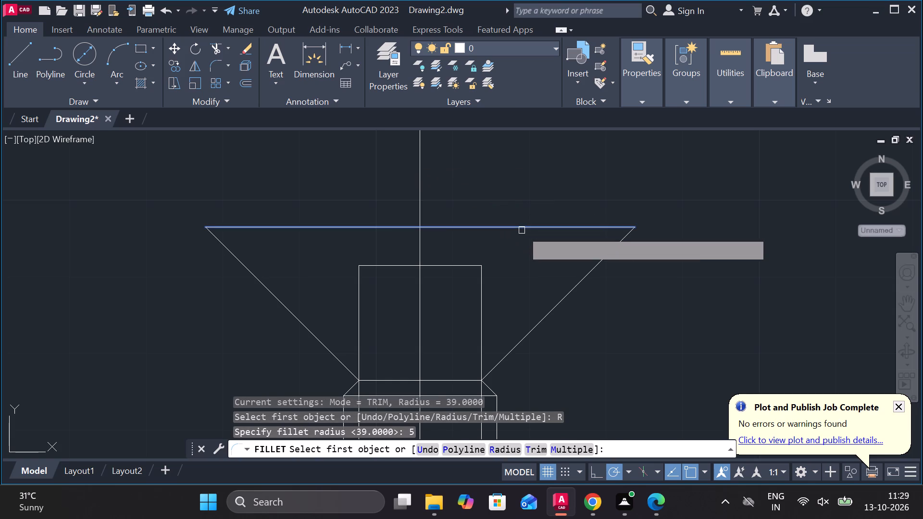
{"action": "left_click", "coordinate": [578, 284]}
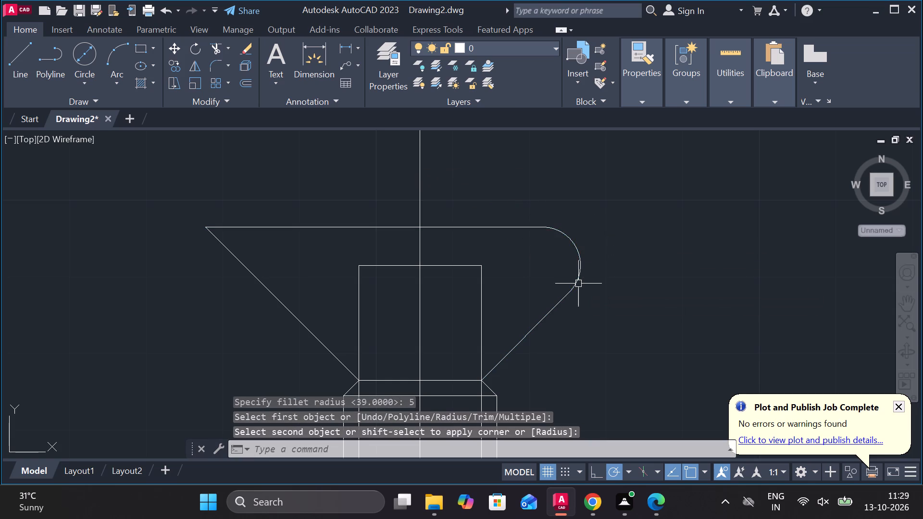
{"action": "left_click", "coordinate": [209, 71]}
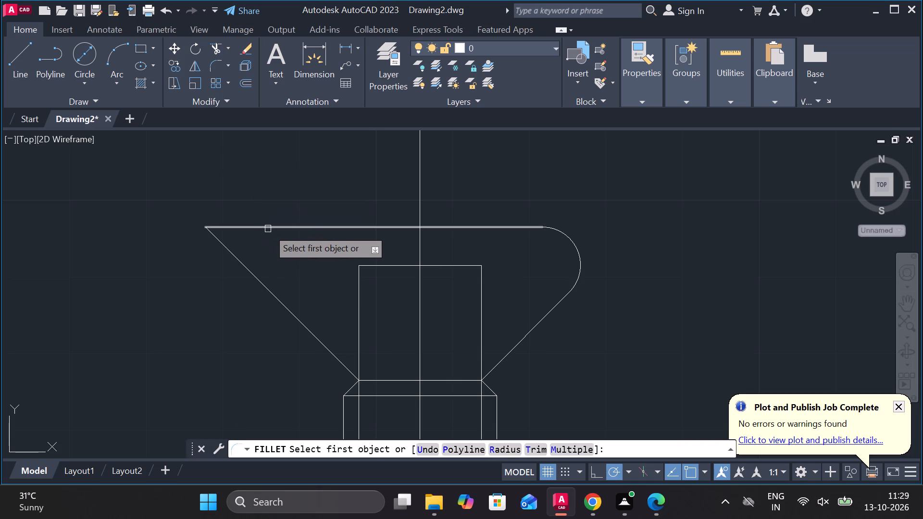
{"action": "left_click", "coordinate": [270, 229]}
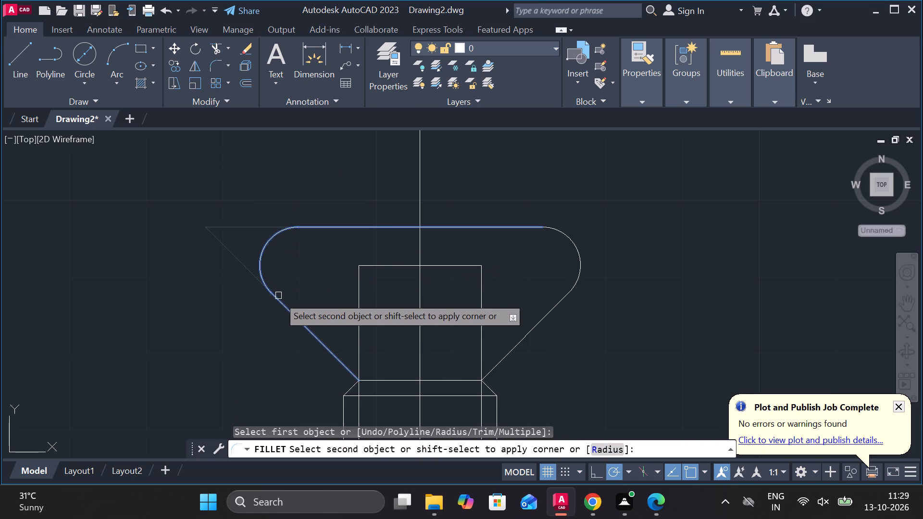
{"action": "left_click", "coordinate": [278, 303]}
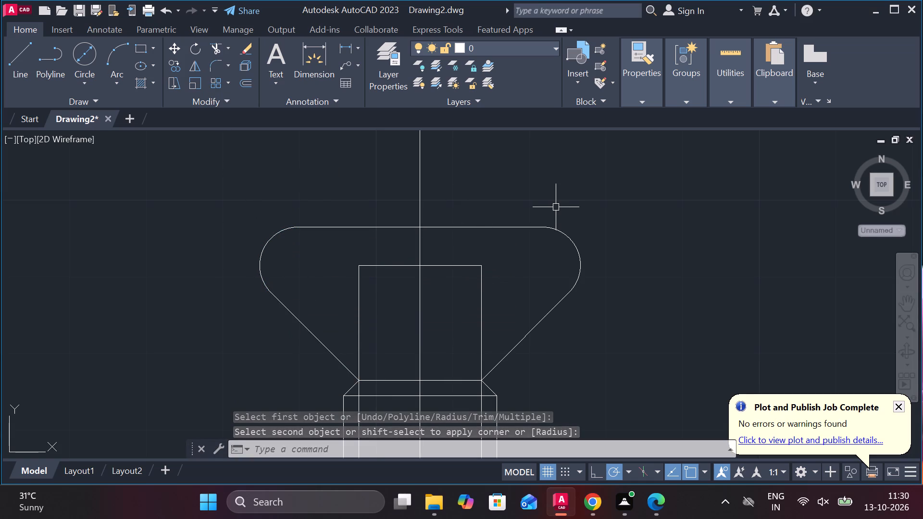
Trim the two vertical lines just inside the shank's side edges and the stem-width lines directly below the shank's shoulder line.
{"action": "scroll", "coordinate": [556, 210], "scroll_direction": "down", "scroll_amount": 2}
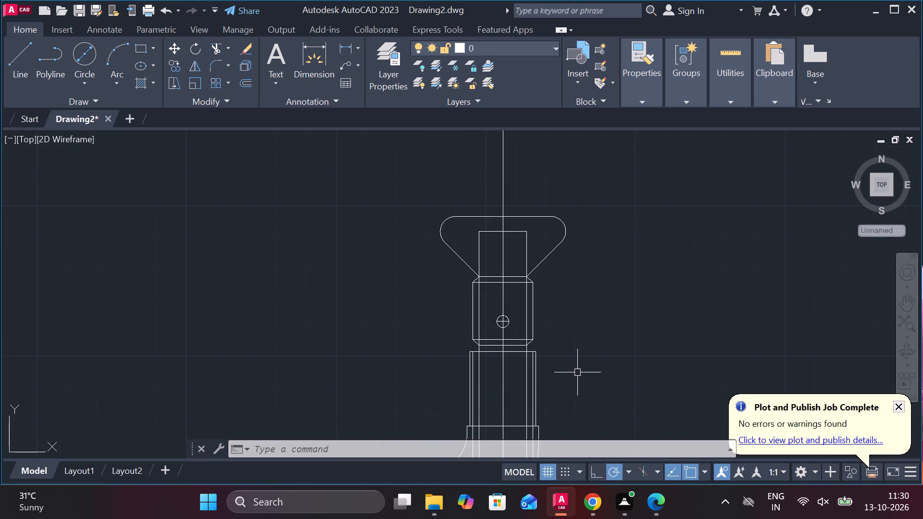
{"action": "scroll", "coordinate": [577, 372], "scroll_direction": "up", "scroll_amount": 1}
{"action": "left_click", "coordinate": [213, 48]}
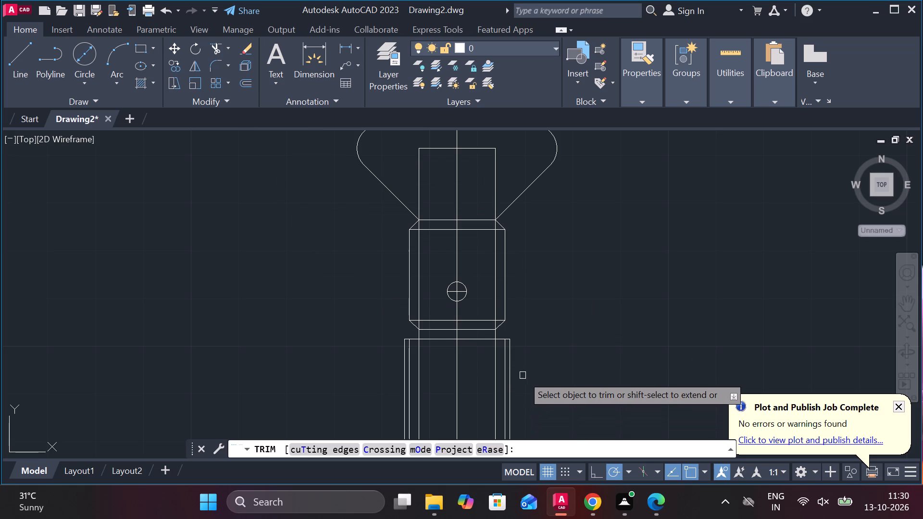
{"action": "scroll", "coordinate": [523, 375], "scroll_direction": "down", "scroll_amount": 2}
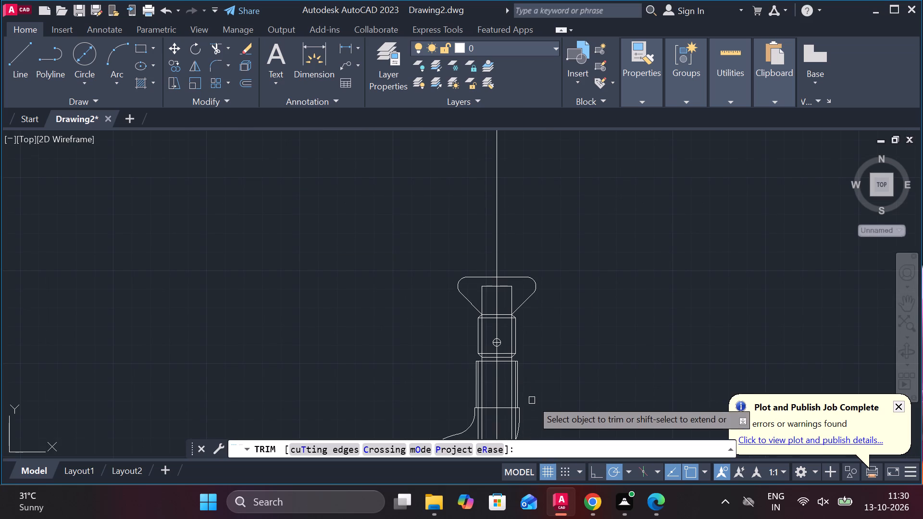
{"action": "scroll", "coordinate": [525, 386], "scroll_direction": "up", "scroll_amount": 2}
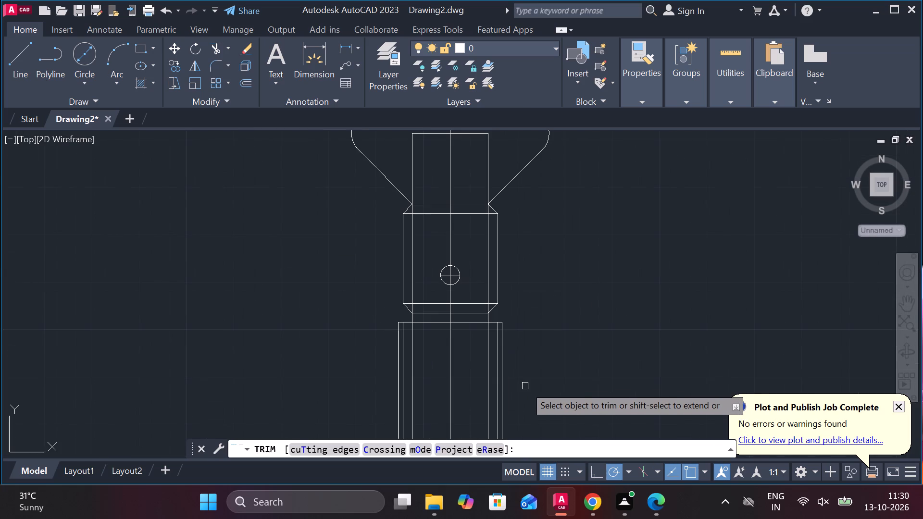
{"action": "scroll", "coordinate": [525, 386], "scroll_direction": "down", "scroll_amount": 1}
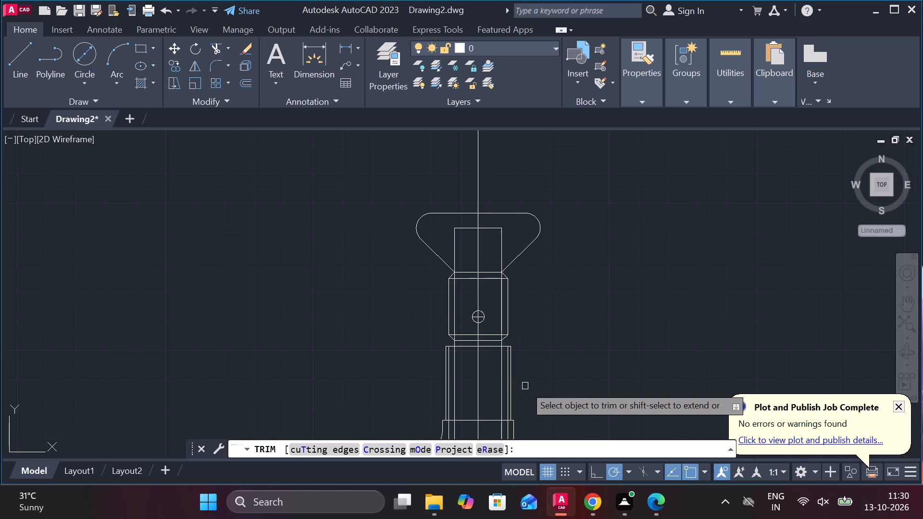
{"action": "scroll", "coordinate": [498, 389], "scroll_direction": "up", "scroll_amount": 3}
{"action": "left_click", "coordinate": [532, 375]}
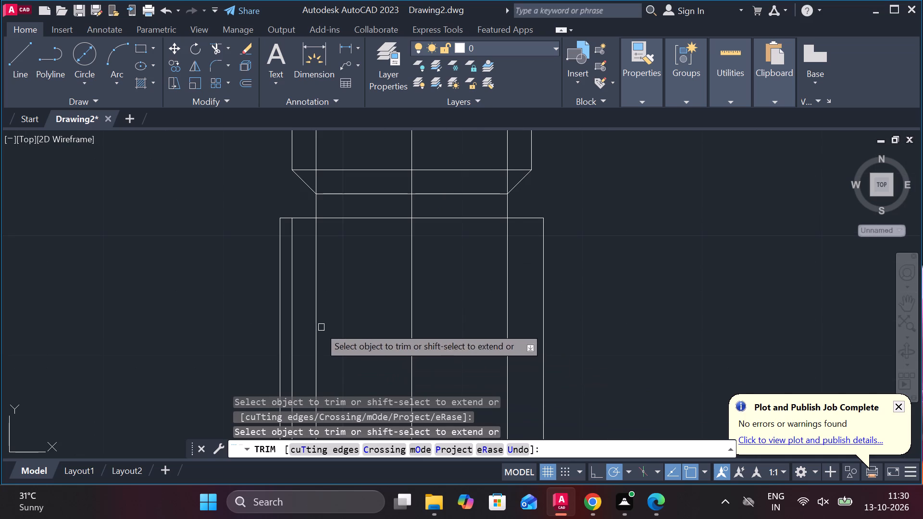
{"action": "left_click", "coordinate": [290, 324]}
{"action": "scroll", "coordinate": [302, 313], "scroll_direction": "down", "scroll_amount": 3}
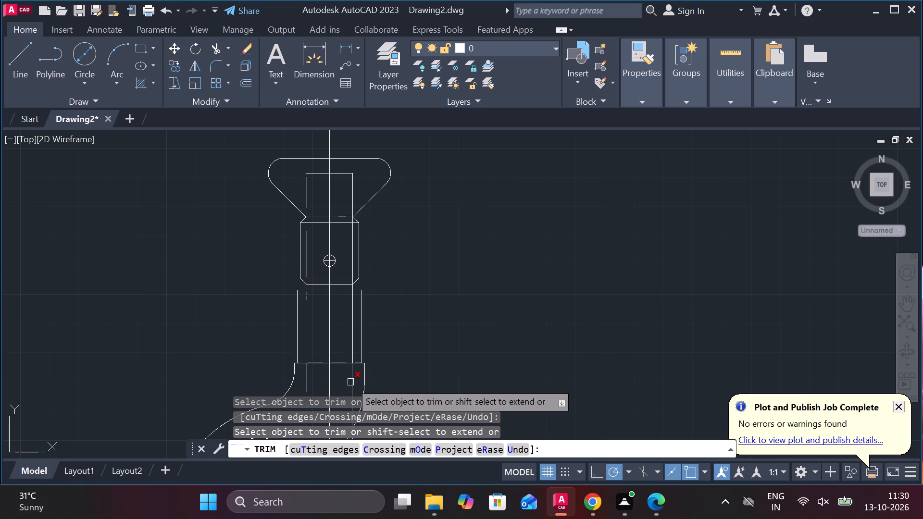
{"action": "left_click", "coordinate": [350, 382]}
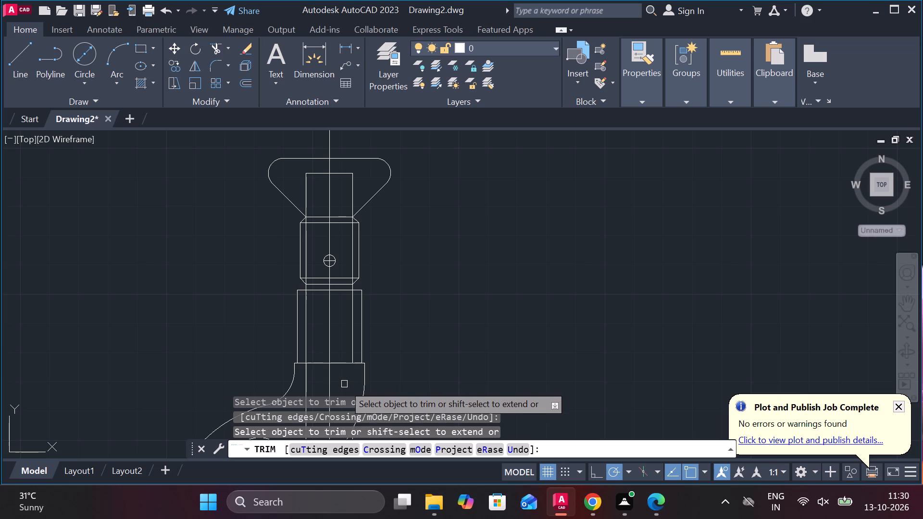
{"action": "left_click", "coordinate": [309, 384]}
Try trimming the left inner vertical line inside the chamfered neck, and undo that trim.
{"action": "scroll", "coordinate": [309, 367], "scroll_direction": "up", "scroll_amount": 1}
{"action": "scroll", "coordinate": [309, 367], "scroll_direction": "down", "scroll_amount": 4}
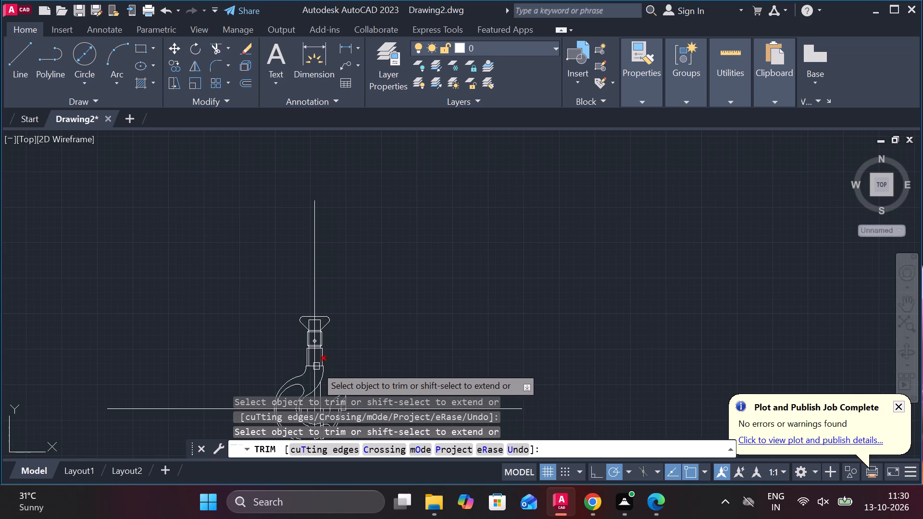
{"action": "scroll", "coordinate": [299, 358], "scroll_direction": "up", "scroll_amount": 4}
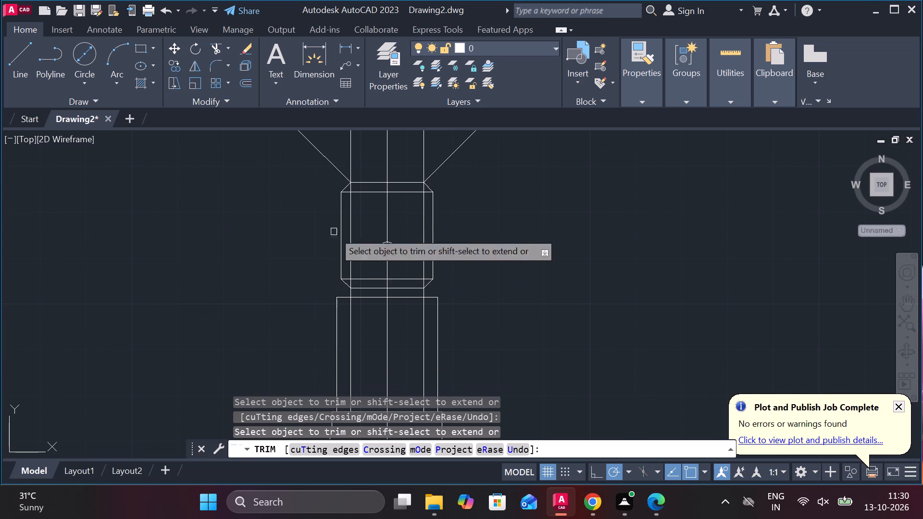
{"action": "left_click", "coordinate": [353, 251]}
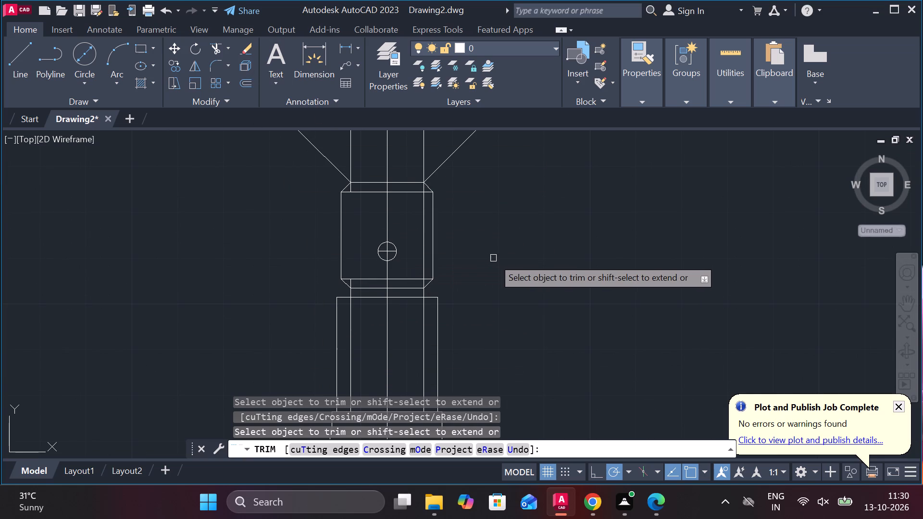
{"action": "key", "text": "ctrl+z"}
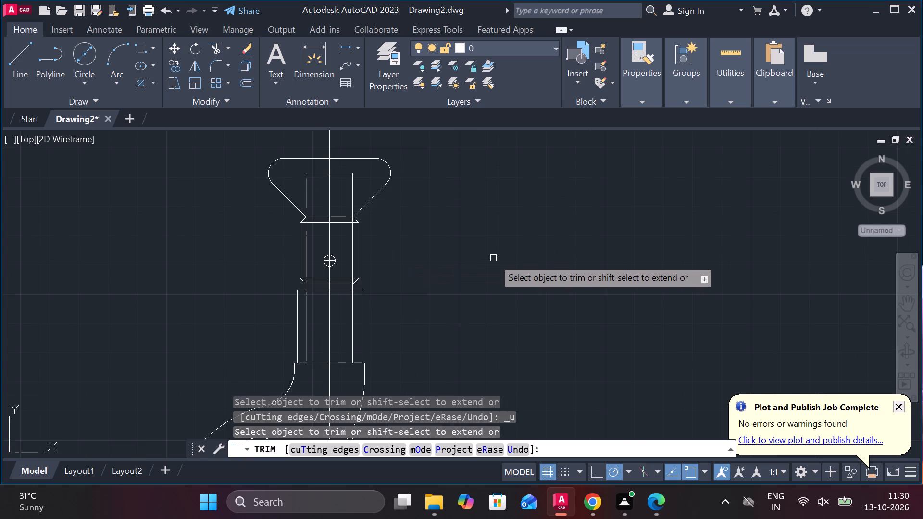
Trim both stem-width vertical lines inside the shank, keeping the centre line.
{"action": "left_click", "coordinate": [308, 329]}
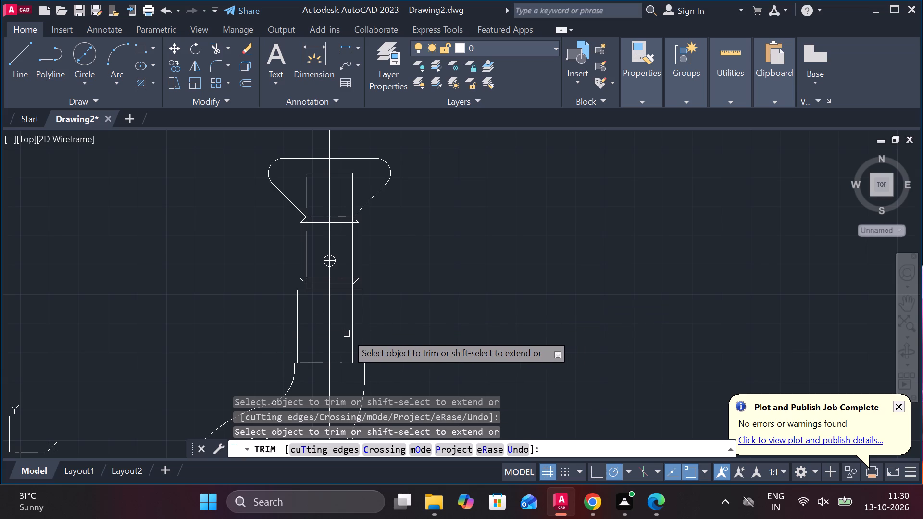
{"action": "left_click", "coordinate": [351, 333]}
Trim away all segments of the rightmost long vertical construction line, from the horizontal centre line through the hook's lower arcs and below.
{"action": "scroll", "coordinate": [351, 333], "scroll_direction": "down", "scroll_amount": 3}
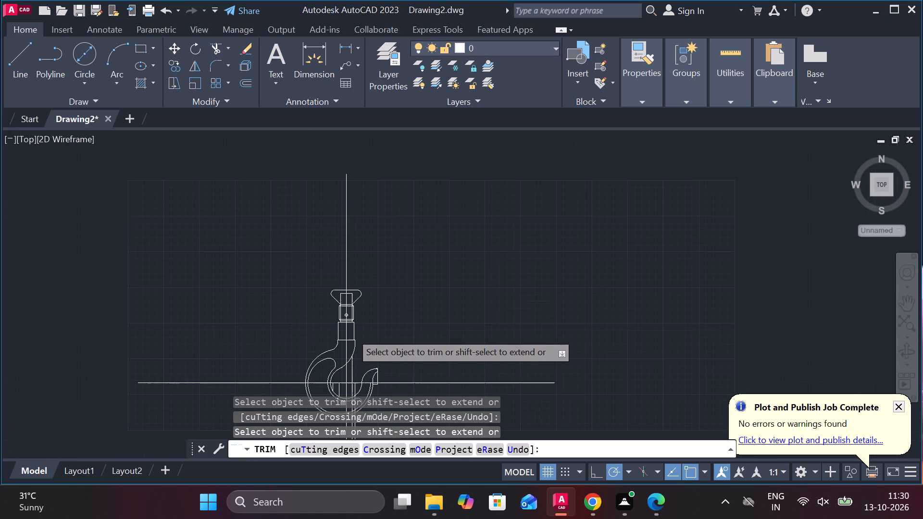
{"action": "scroll", "coordinate": [373, 395], "scroll_direction": "up", "scroll_amount": 5}
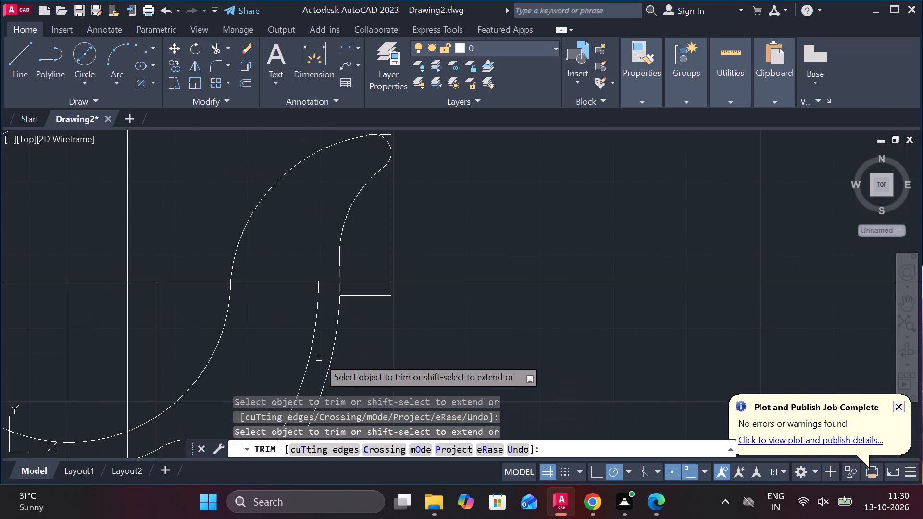
{"action": "scroll", "coordinate": [152, 363], "scroll_direction": "down", "scroll_amount": 2}
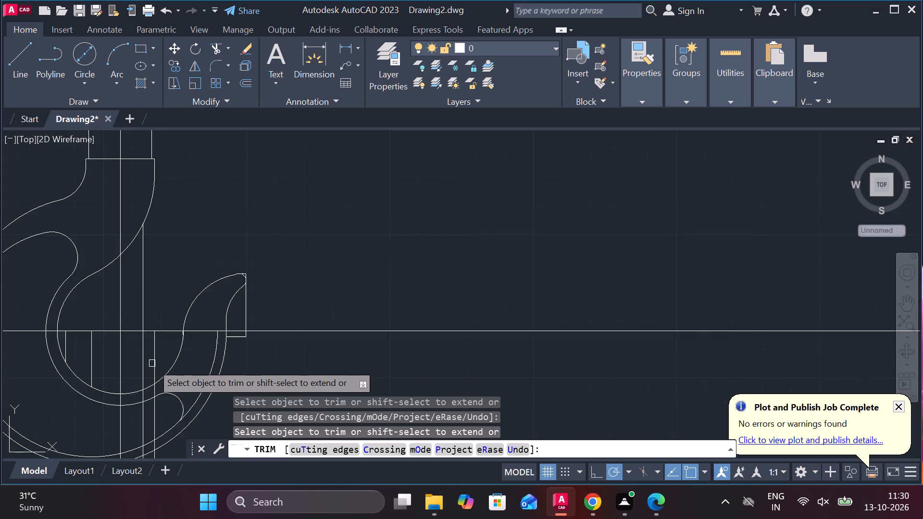
{"action": "scroll", "coordinate": [152, 363], "scroll_direction": "down", "scroll_amount": 1}
{"action": "scroll", "coordinate": [98, 395], "scroll_direction": "down", "scroll_amount": 2}
{"action": "scroll", "coordinate": [82, 396], "scroll_direction": "up", "scroll_amount": 2}
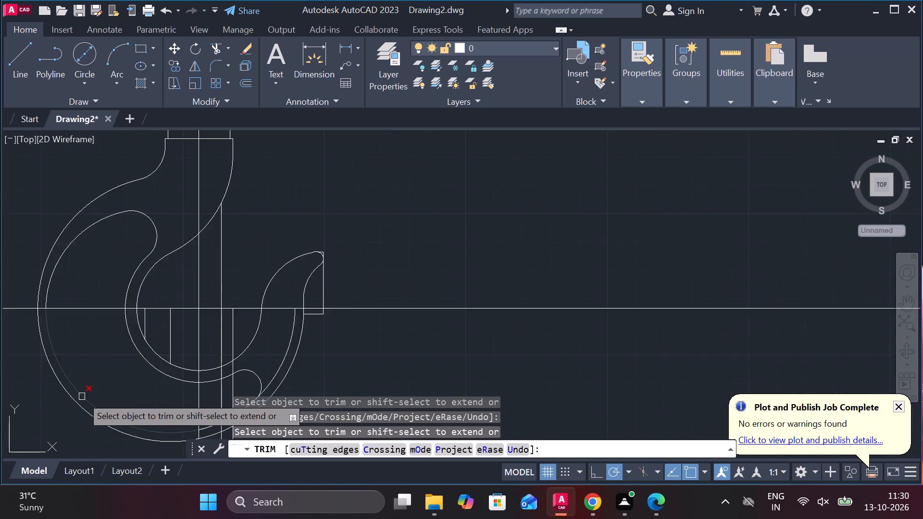
{"action": "scroll", "coordinate": [82, 396], "scroll_direction": "up", "scroll_amount": 2}
{"action": "left_click", "coordinate": [324, 302]}
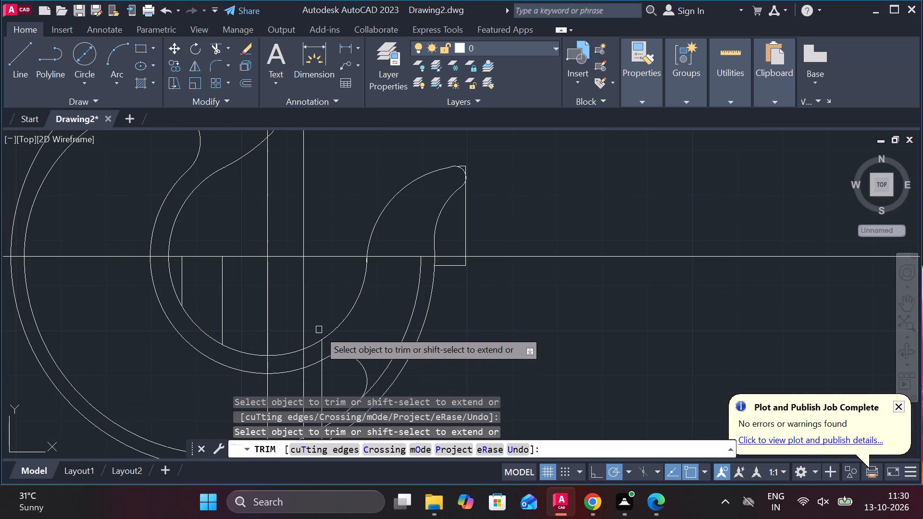
{"action": "left_click", "coordinate": [322, 348]}
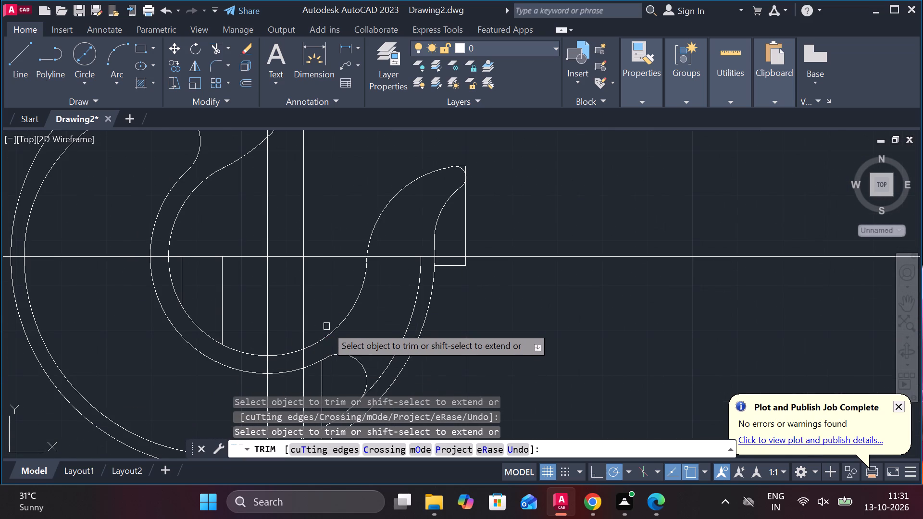
{"action": "scroll", "coordinate": [326, 323], "scroll_direction": "down", "scroll_amount": 3}
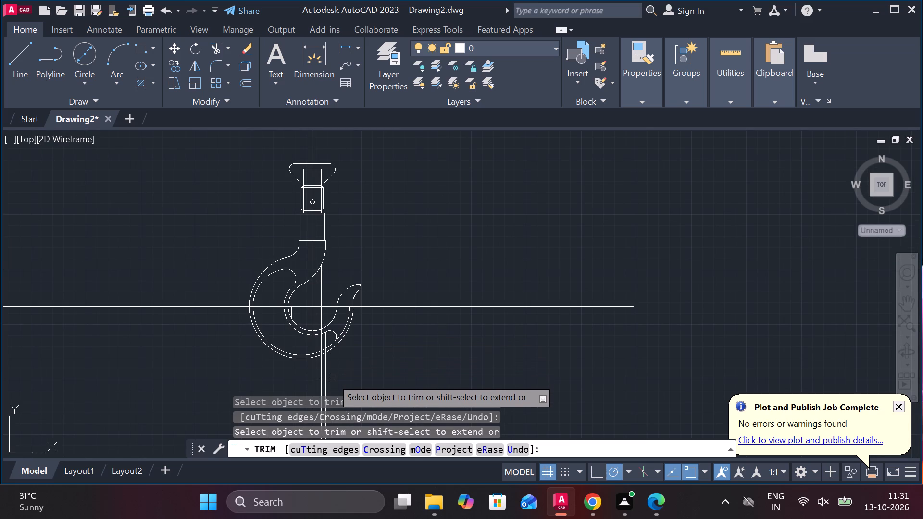
{"action": "scroll", "coordinate": [332, 378], "scroll_direction": "down", "scroll_amount": 1}
{"action": "scroll", "coordinate": [332, 378], "scroll_direction": "up", "scroll_amount": 3}
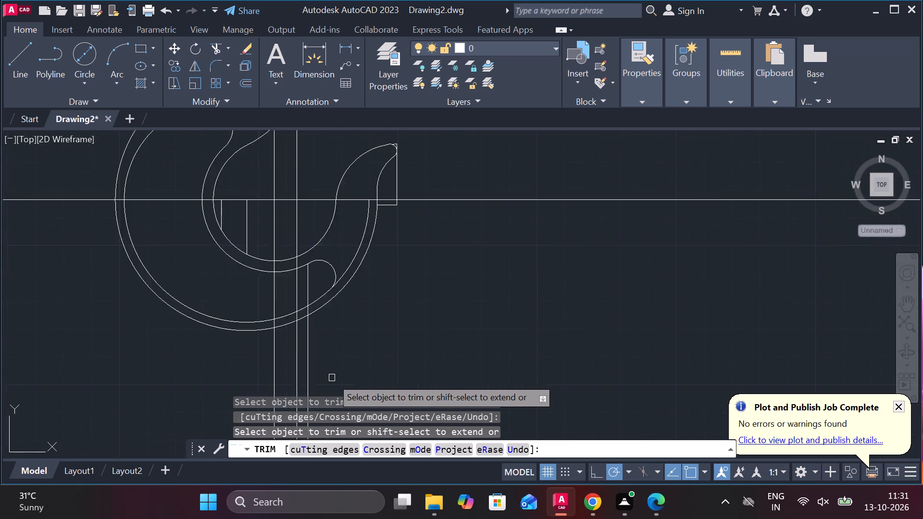
{"action": "scroll", "coordinate": [332, 378], "scroll_direction": "up", "scroll_amount": 1}
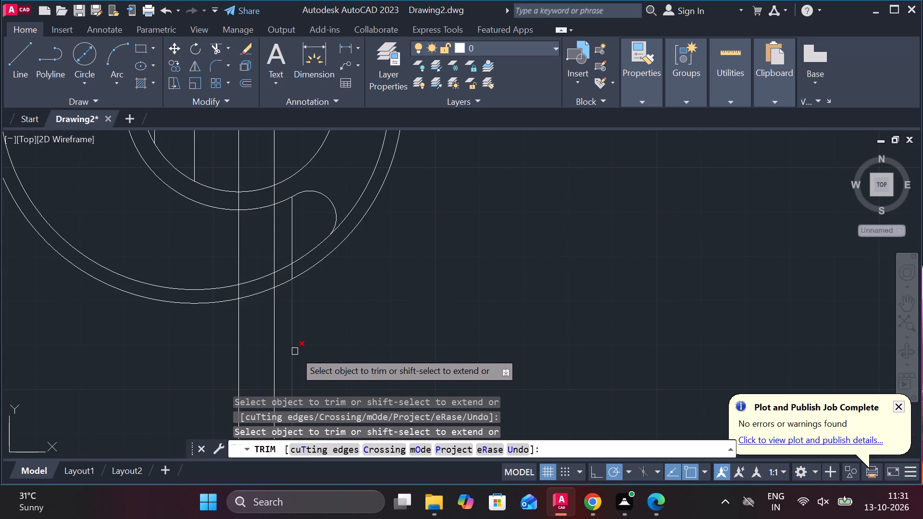
{"action": "left_click", "coordinate": [295, 351]}
{"action": "left_click", "coordinate": [293, 271]}
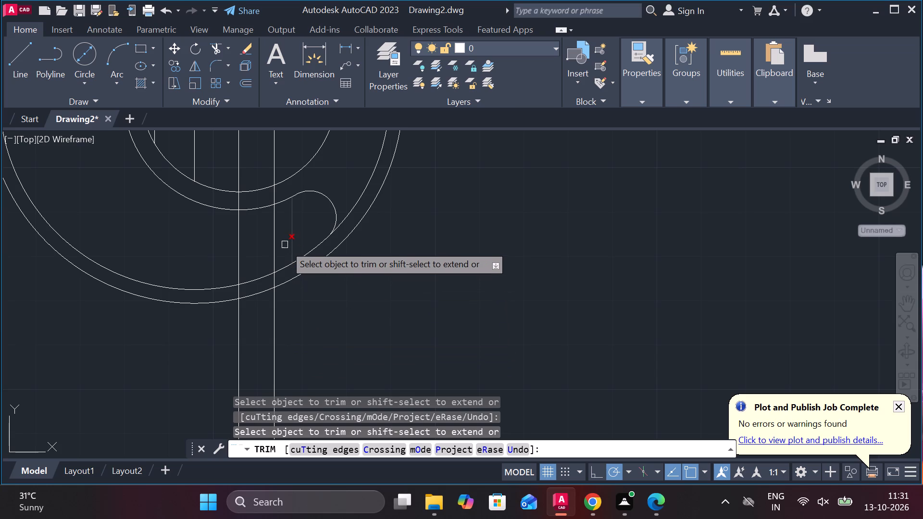
{"action": "left_click", "coordinate": [291, 242]}
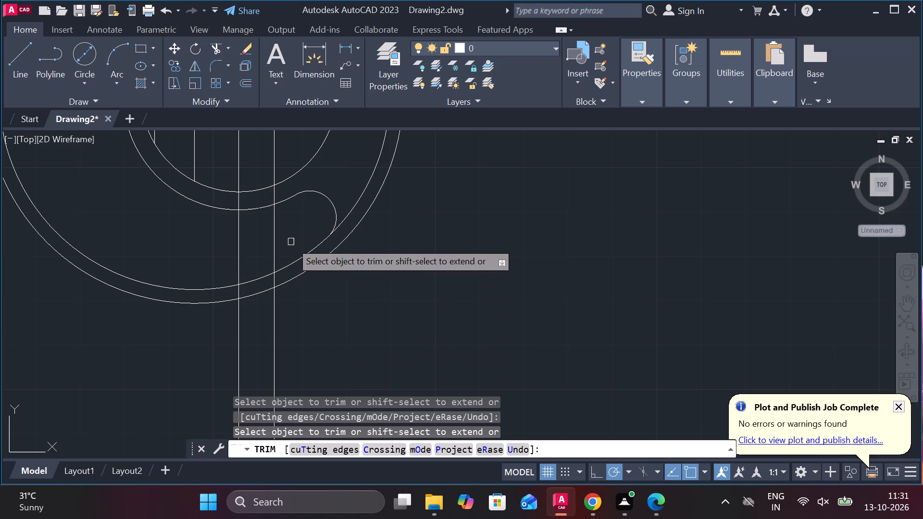
Trim away the remaining stem-width vertical line beside the centre line, below the hook and across its lower arcs.
{"action": "scroll", "coordinate": [292, 242], "scroll_direction": "down", "scroll_amount": 3}
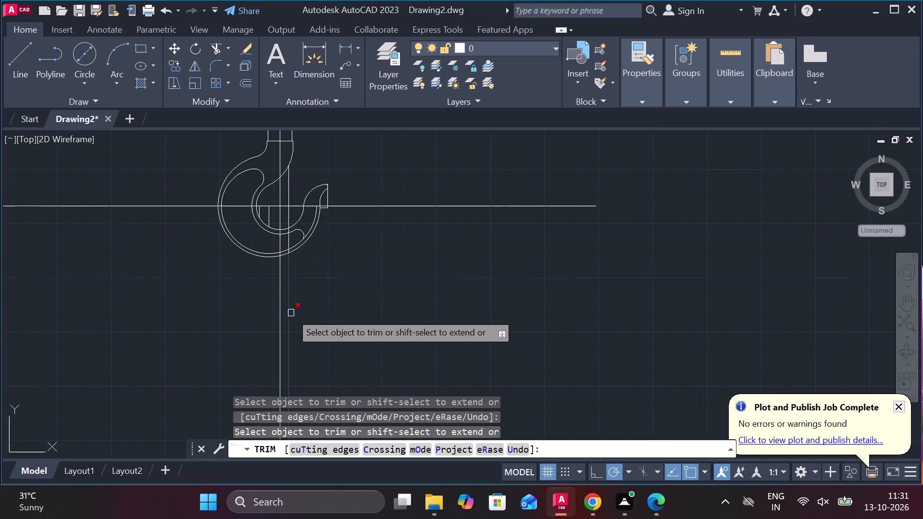
{"action": "left_click", "coordinate": [290, 313]}
{"action": "scroll", "coordinate": [291, 281], "scroll_direction": "up", "scroll_amount": 3}
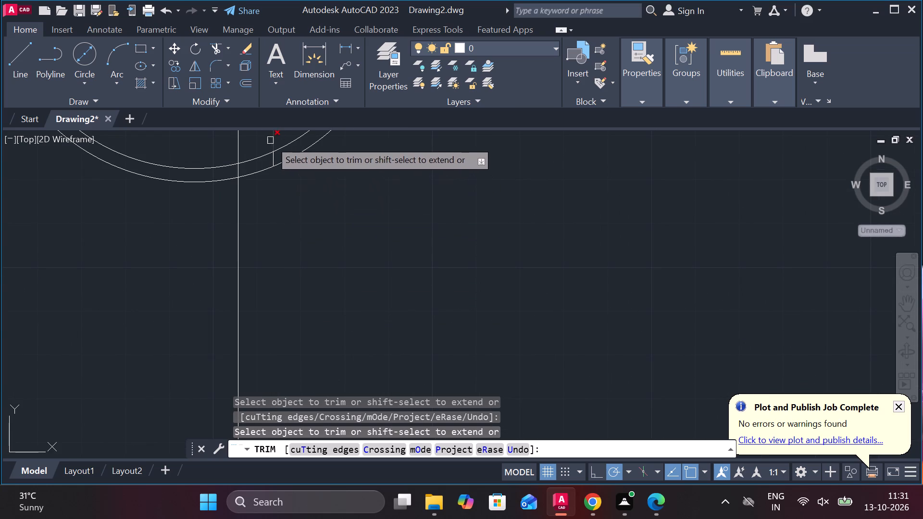
{"action": "left_click", "coordinate": [272, 159]}
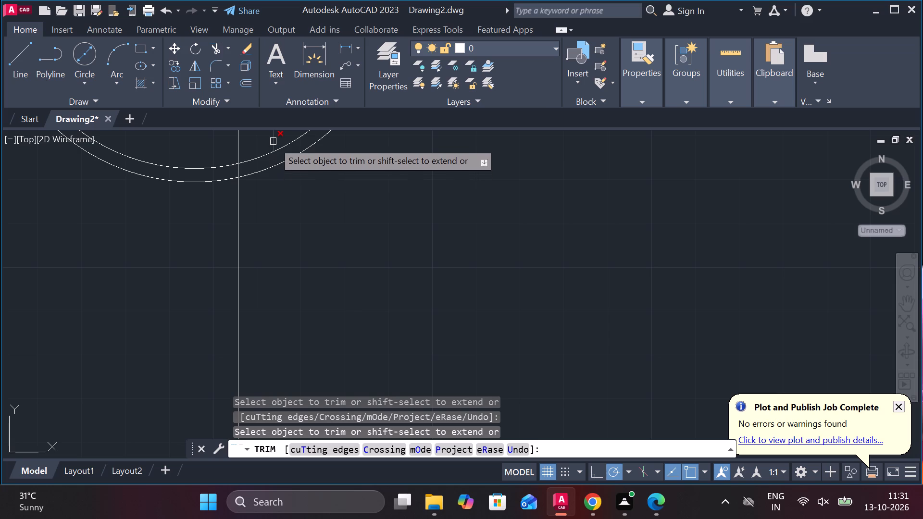
{"action": "left_click", "coordinate": [273, 141]}
Trim the inner concentric arc between the lower rounded end of the inner contour and the horizontal centre line near the hook tip.
{"action": "scroll", "coordinate": [273, 141], "scroll_direction": "down", "scroll_amount": 3}
{"action": "scroll", "coordinate": [252, 234], "scroll_direction": "down", "scroll_amount": 2}
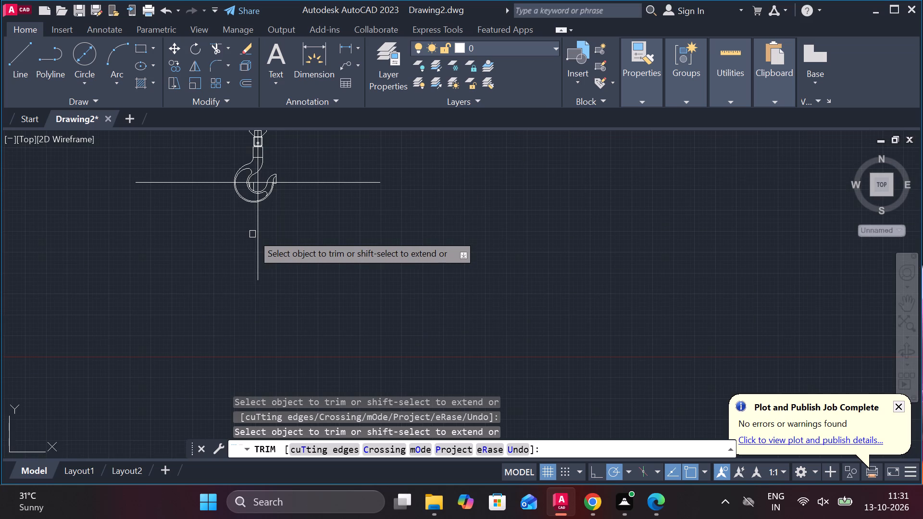
{"action": "scroll", "coordinate": [267, 185], "scroll_direction": "up", "scroll_amount": 3}
{"action": "scroll", "coordinate": [264, 185], "scroll_direction": "down", "scroll_amount": 2}
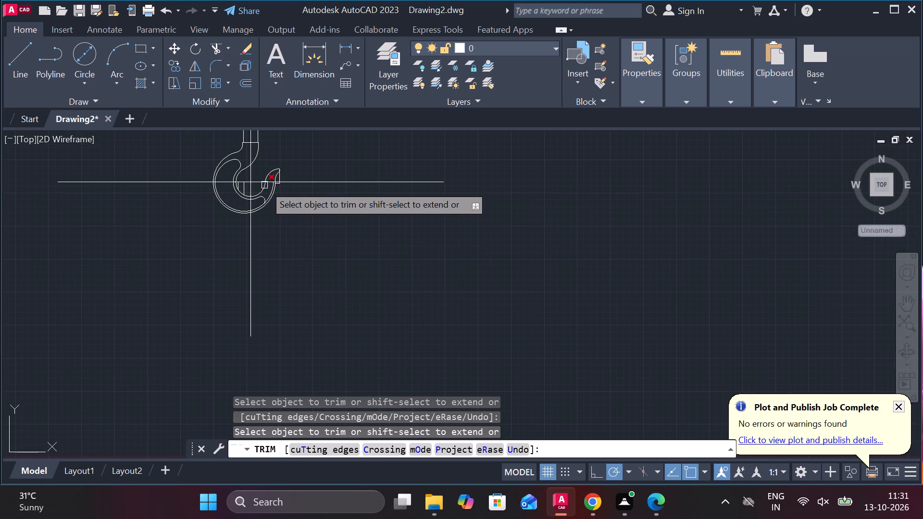
{"action": "scroll", "coordinate": [252, 144], "scroll_direction": "up", "scroll_amount": 3}
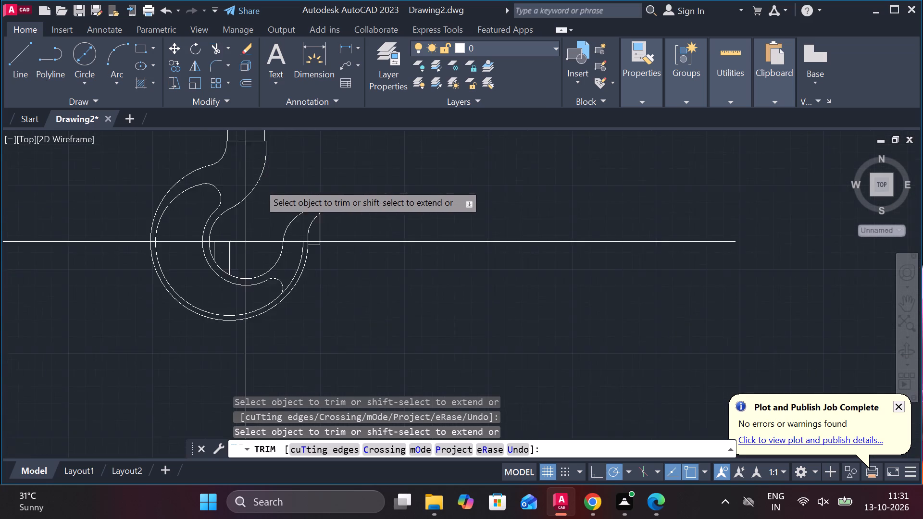
{"action": "scroll", "coordinate": [121, 158], "scroll_direction": "up", "scroll_amount": 1}
{"action": "scroll", "coordinate": [120, 160], "scroll_direction": "down", "scroll_amount": 1}
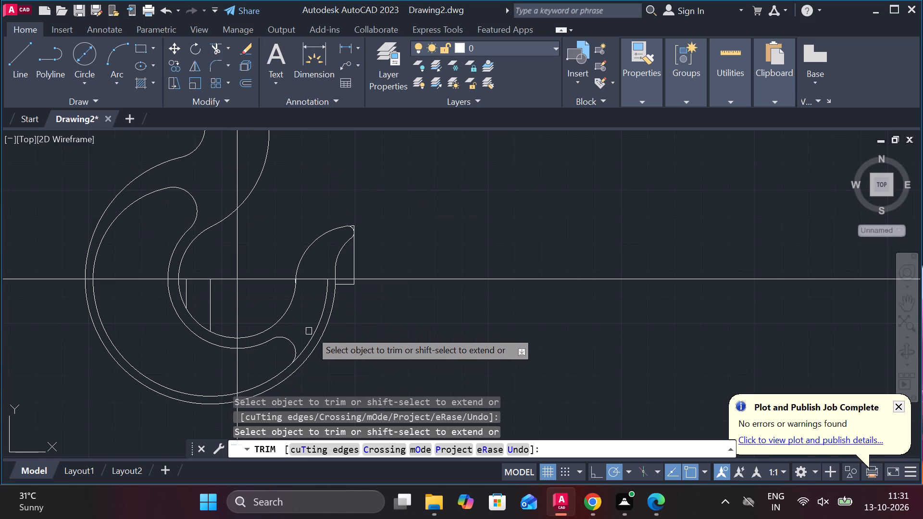
{"action": "left_click", "coordinate": [316, 327]}
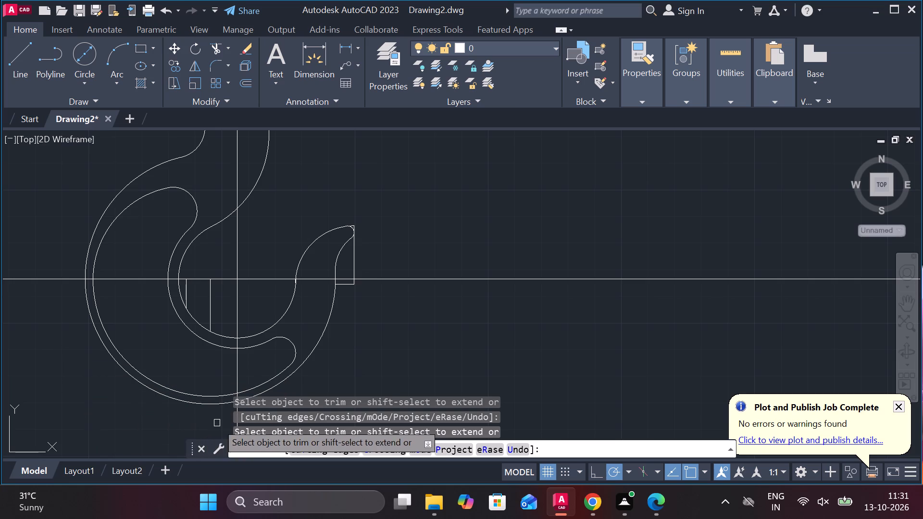
Trim the vertical centre line's overhangs below the hook's bottom arc and above the flared top, and end trimming.
{"action": "scroll", "coordinate": [96, 350], "scroll_direction": "down", "scroll_amount": 3}
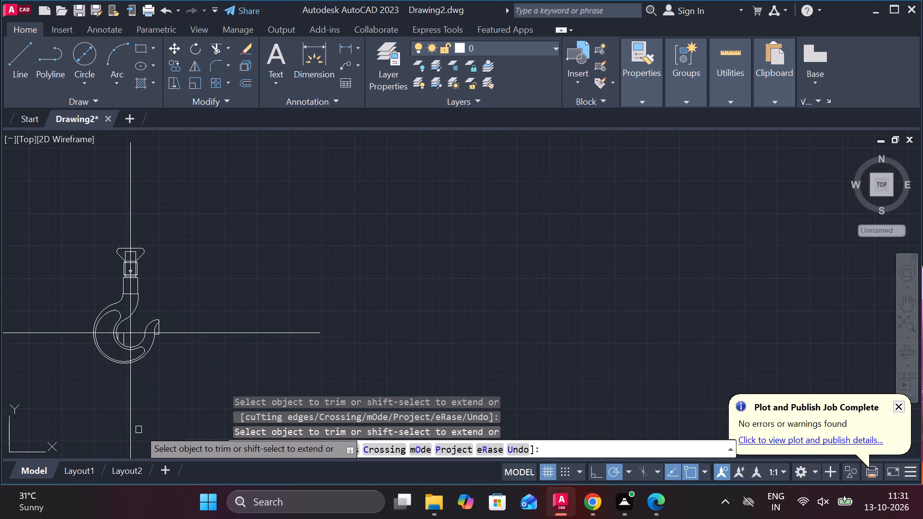
{"action": "left_click", "coordinate": [131, 415]}
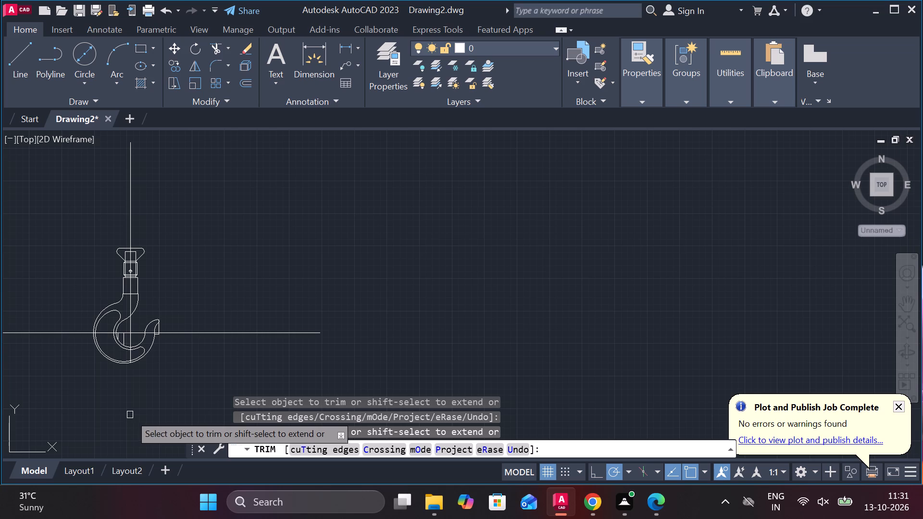
{"action": "left_click", "coordinate": [129, 210]}
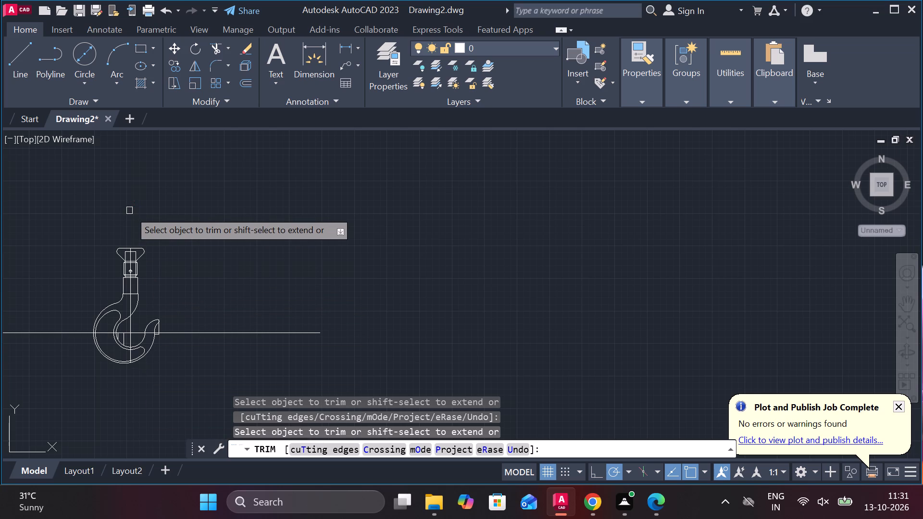
{"action": "scroll", "coordinate": [396, 303], "scroll_direction": "down", "scroll_amount": 2}
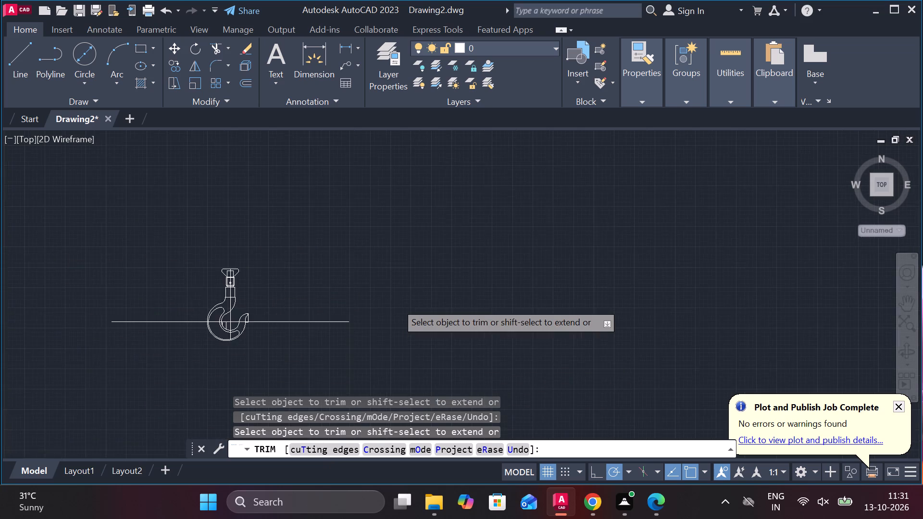
{"action": "scroll", "coordinate": [262, 334], "scroll_direction": "up", "scroll_amount": 2}
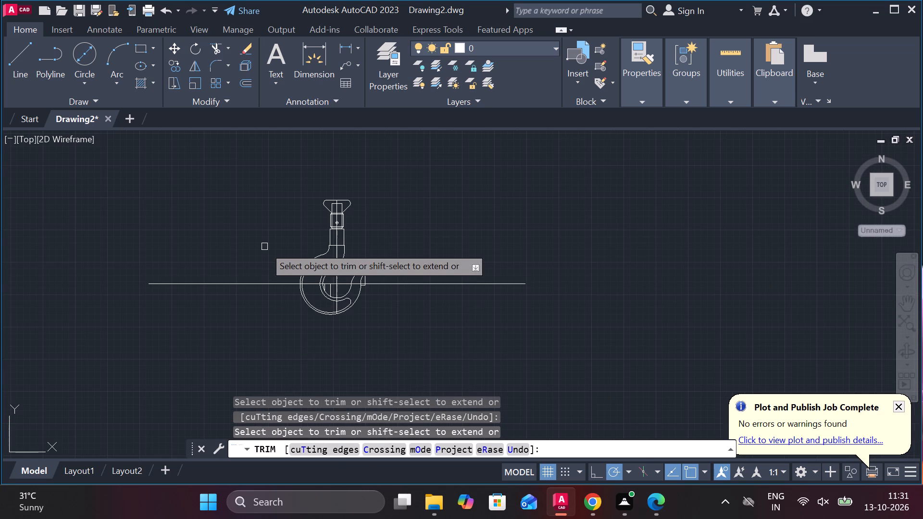
{"action": "scroll", "coordinate": [264, 246], "scroll_direction": "up", "scroll_amount": 1}
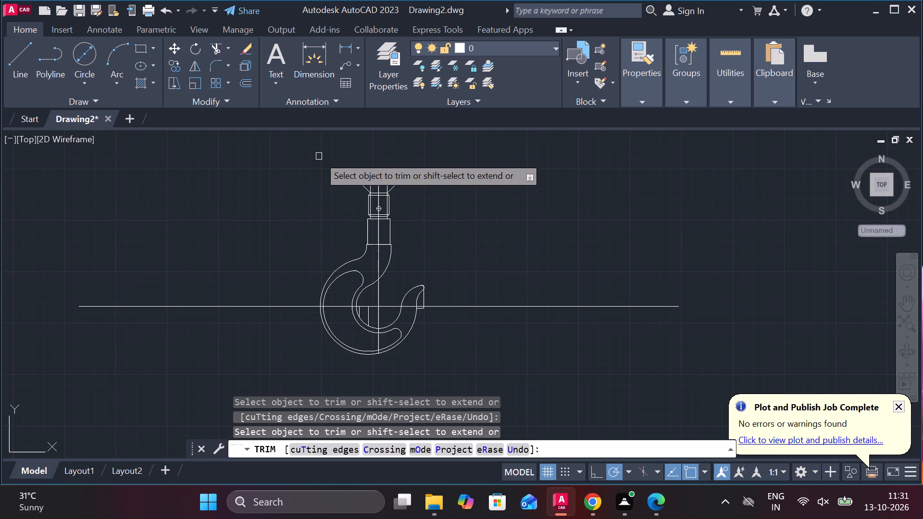
{"action": "scroll", "coordinate": [319, 156], "scroll_direction": "up", "scroll_amount": 2}
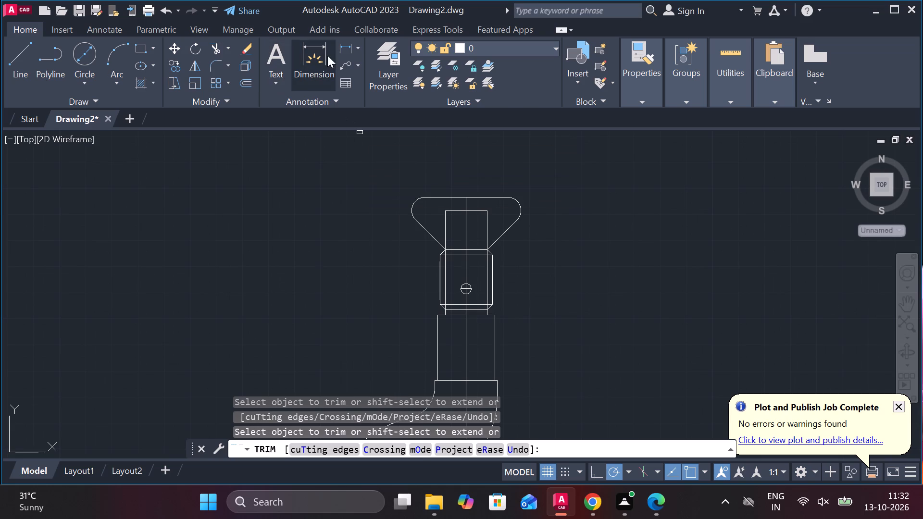
{"action": "key", "text": "Escape"}
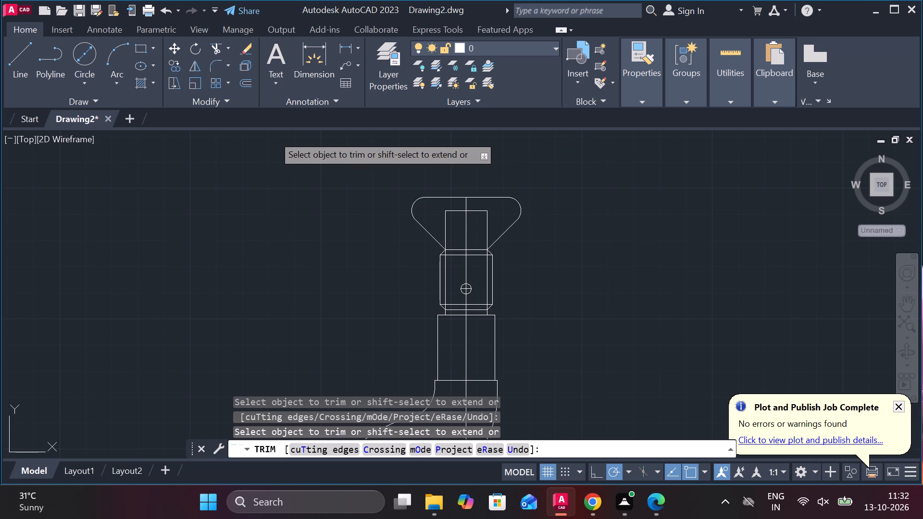
{"action": "key", "text": "Escape"}
{"action": "key", "text": "Escape"}
{"action": "key", "text": "Escape"}
{"action": "key", "text": "Escape"}
{"action": "key", "text": "Escape"}
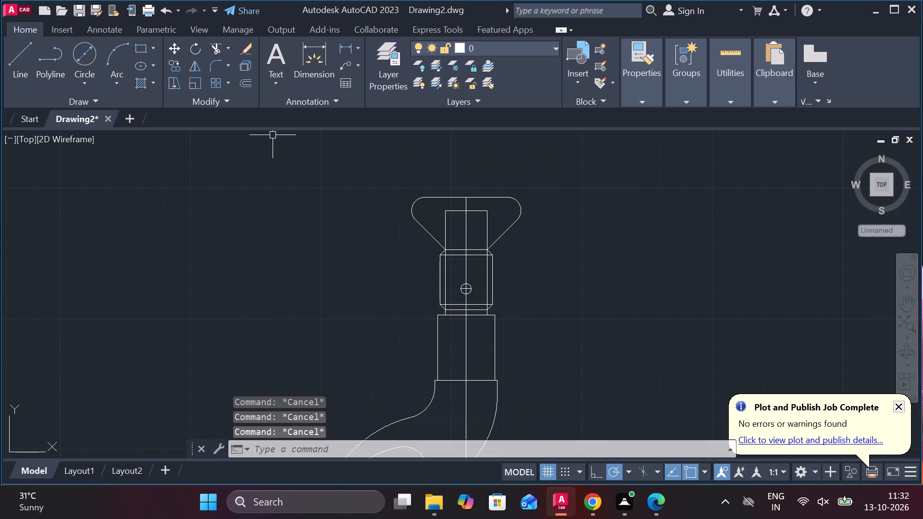
Add a vertical linear dimension for the flared top's height, from its upper edge to the neck's top line, left of the figure.
{"action": "left_click", "coordinate": [349, 45]}
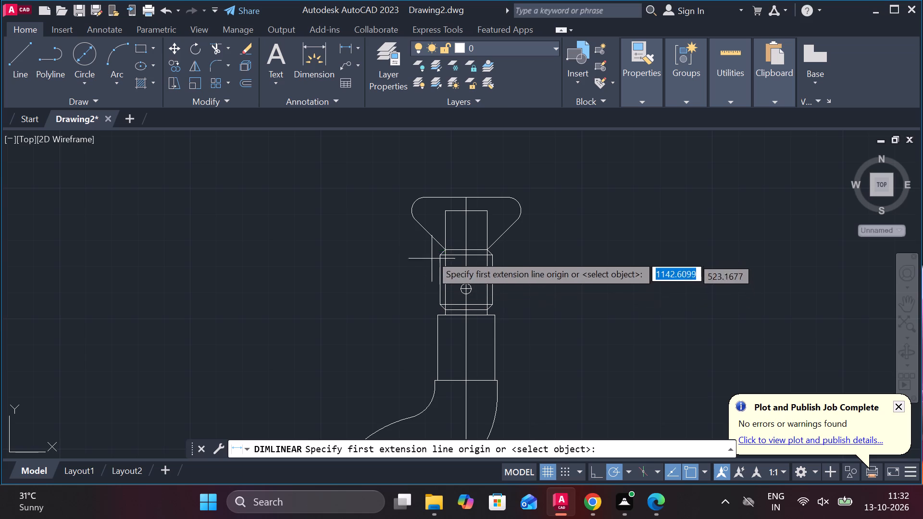
{"action": "left_click", "coordinate": [437, 197]}
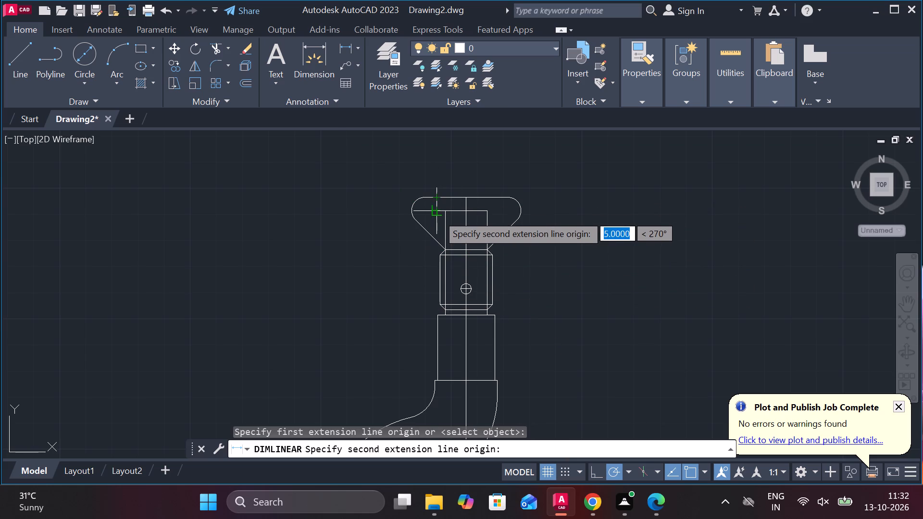
{"action": "left_click", "coordinate": [462, 247]}
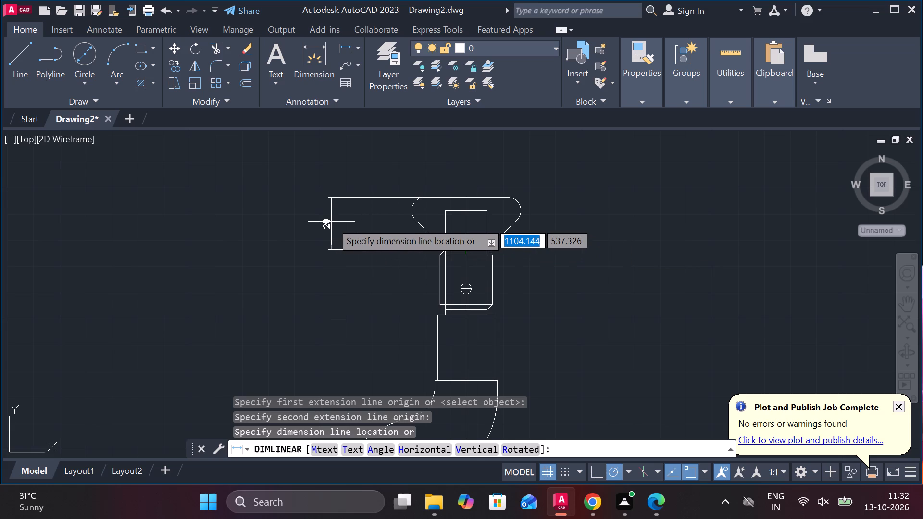
{"action": "double_click", "coordinate": [364, 224]}
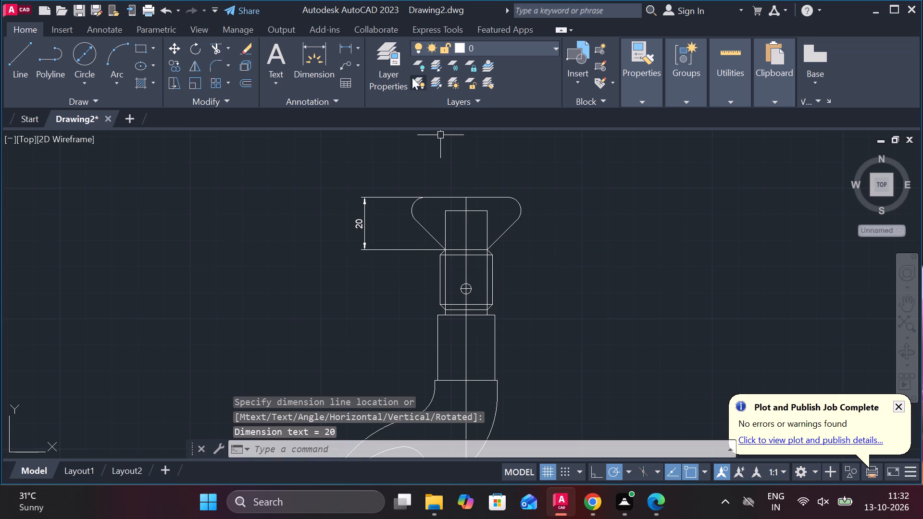
Add a vertical linear dimension from the chamfered neck's top line to the shank shoulder, aligned below the flared top's dimension.
{"action": "left_click", "coordinate": [347, 48]}
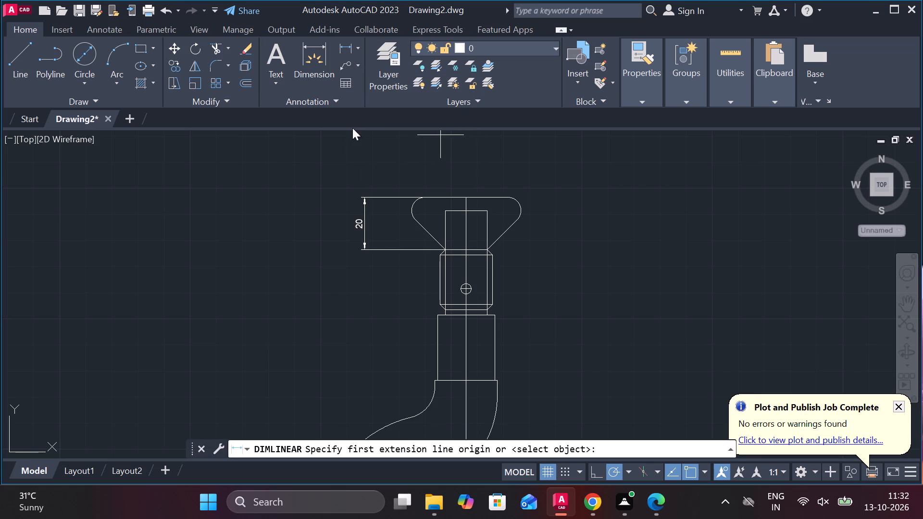
{"action": "left_click", "coordinate": [468, 249]}
{"action": "left_click", "coordinate": [464, 319]}
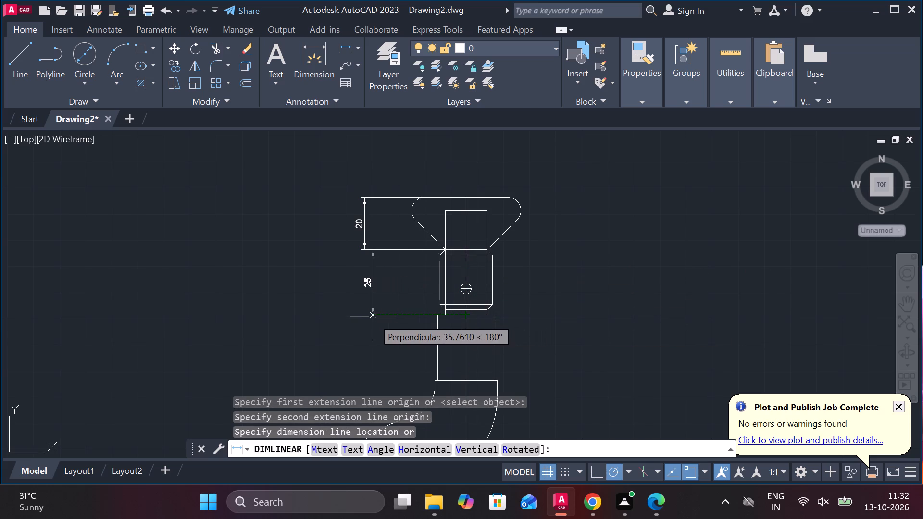
{"action": "scroll", "coordinate": [361, 316], "scroll_direction": "up", "scroll_amount": 2}
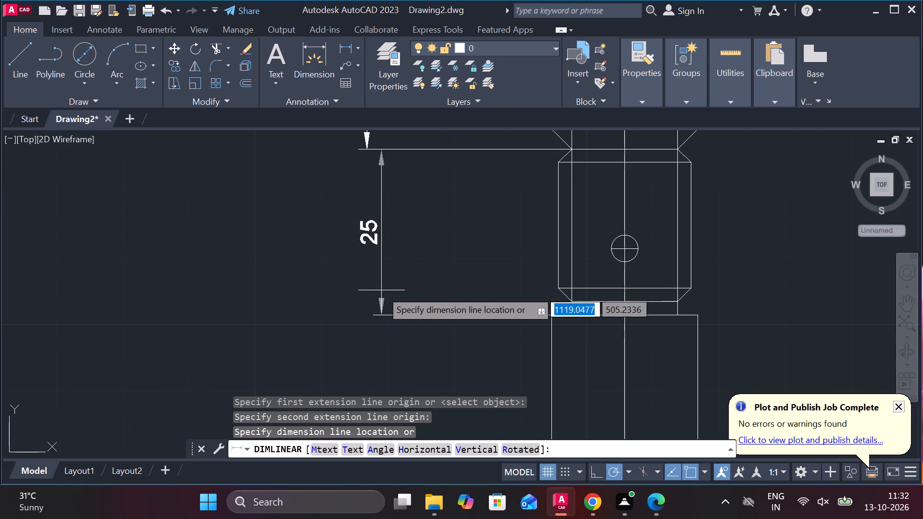
{"action": "left_click", "coordinate": [367, 292]}
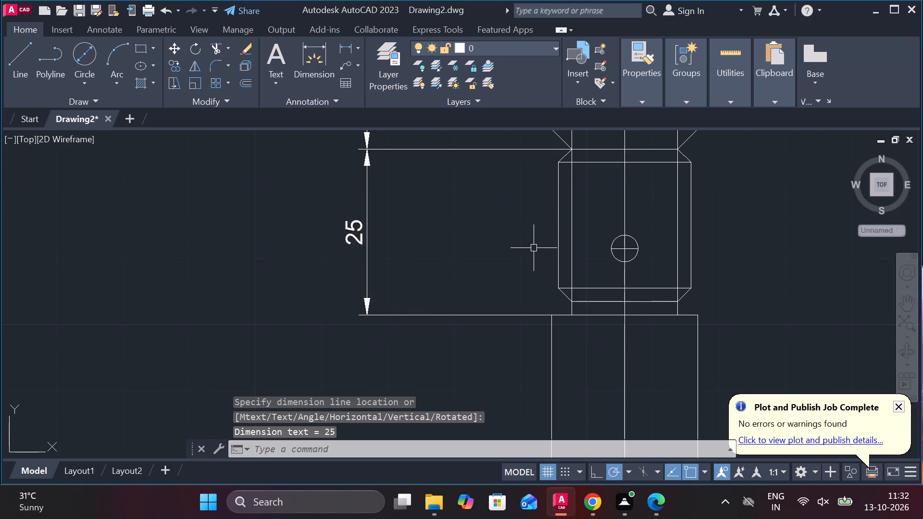
Add a vertical linear dimension for the plain shank section between its two shoulder lines, aligned below the neck's dimension.
{"action": "scroll", "coordinate": [534, 248], "scroll_direction": "down", "scroll_amount": 2}
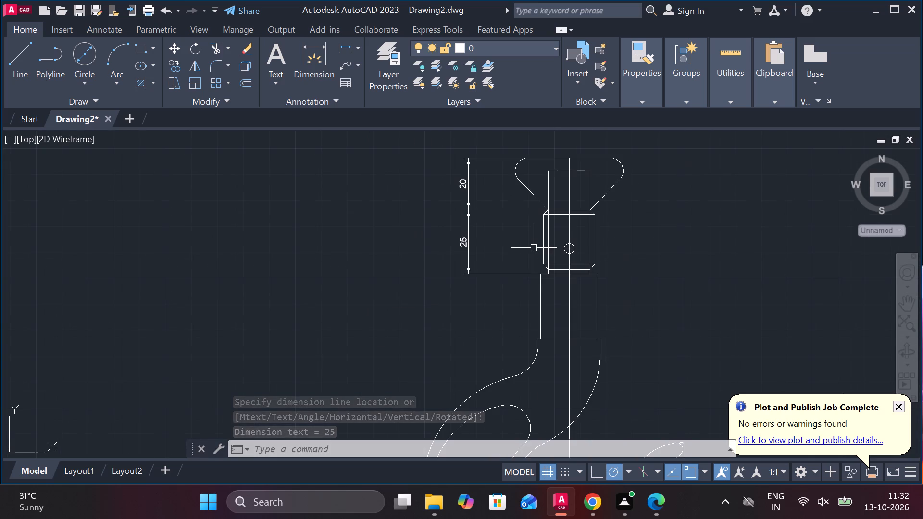
{"action": "left_click", "coordinate": [346, 49]}
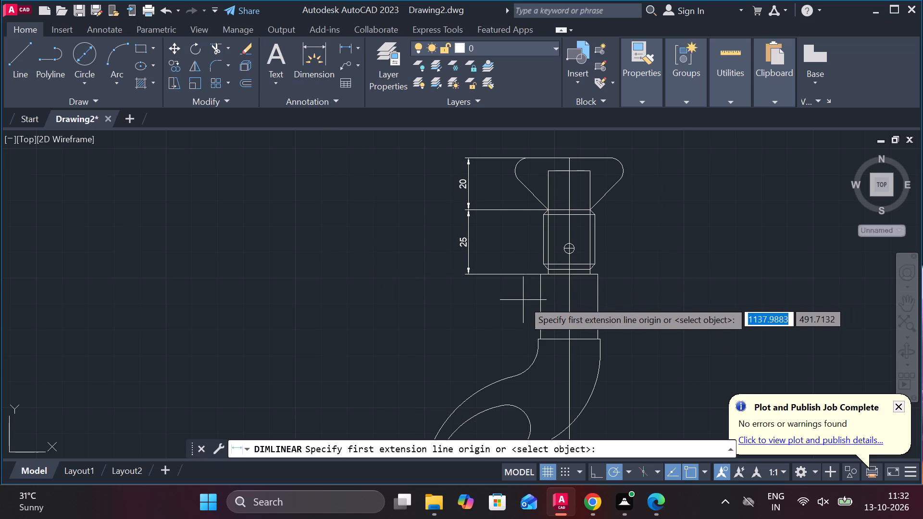
{"action": "left_click", "coordinate": [569, 276]}
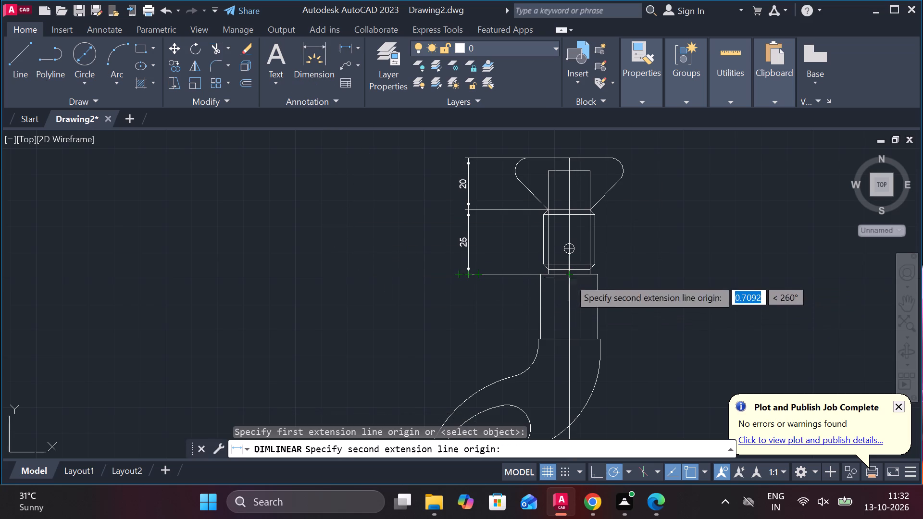
{"action": "left_click", "coordinate": [572, 340]}
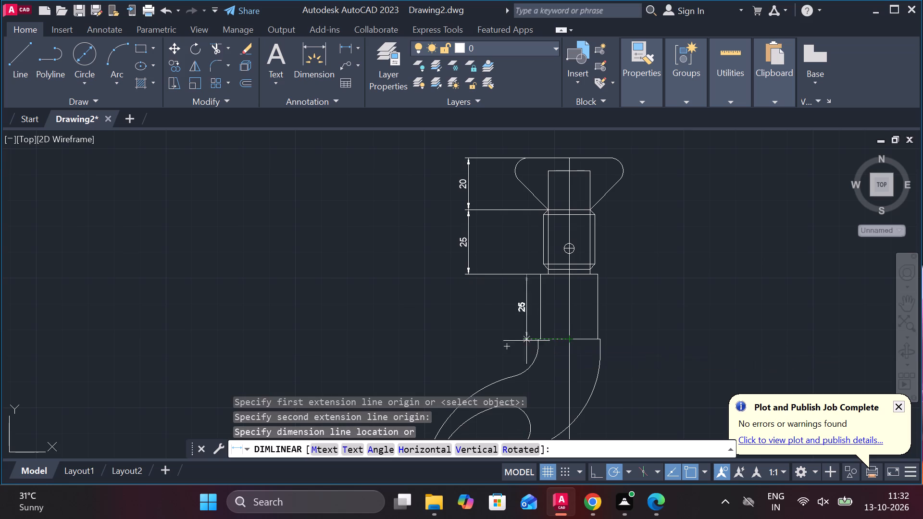
{"action": "scroll", "coordinate": [468, 340], "scroll_direction": "up", "scroll_amount": 2}
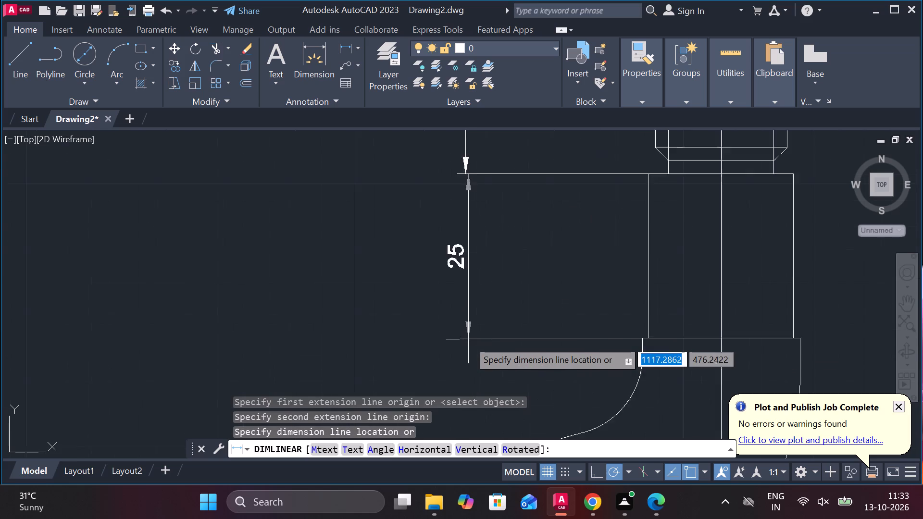
{"action": "scroll", "coordinate": [468, 340], "scroll_direction": "up", "scroll_amount": 1}
{"action": "scroll", "coordinate": [468, 340], "scroll_direction": "down", "scroll_amount": 2}
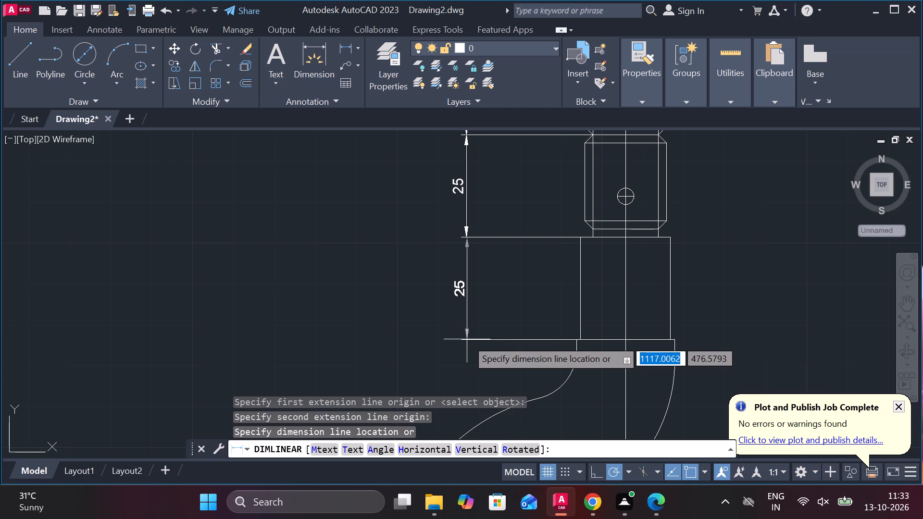
{"action": "left_click", "coordinate": [467, 339]}
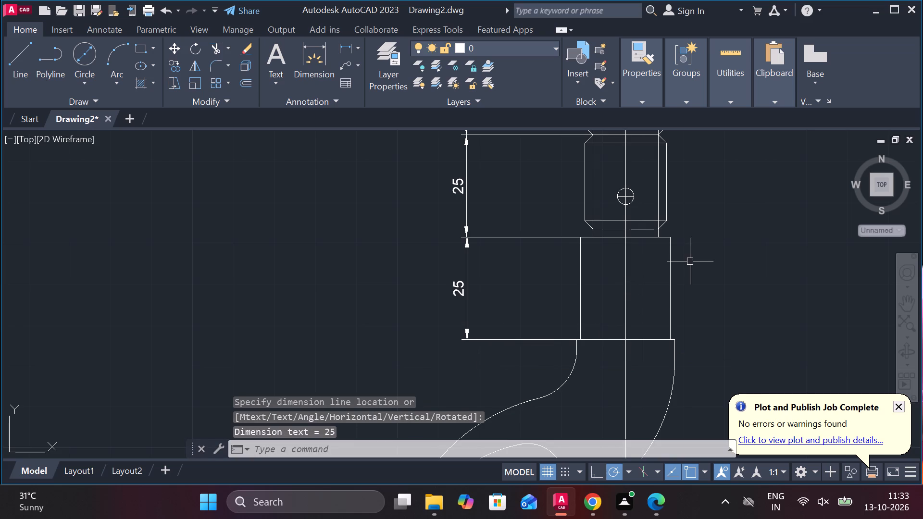
{"action": "scroll", "coordinate": [682, 274], "scroll_direction": "down", "scroll_amount": 1}
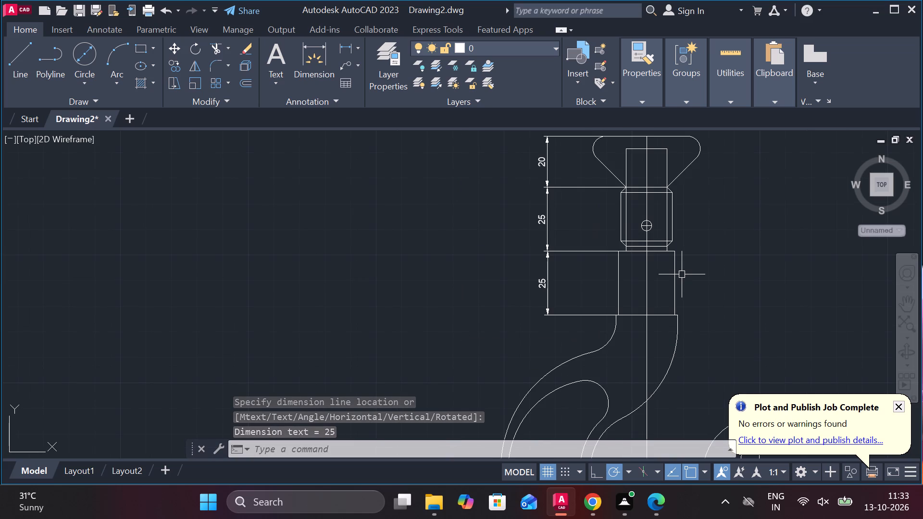
{"action": "scroll", "coordinate": [227, 303], "scroll_direction": "down", "scroll_amount": 2}
{"action": "scroll", "coordinate": [347, 320], "scroll_direction": "up", "scroll_amount": 2}
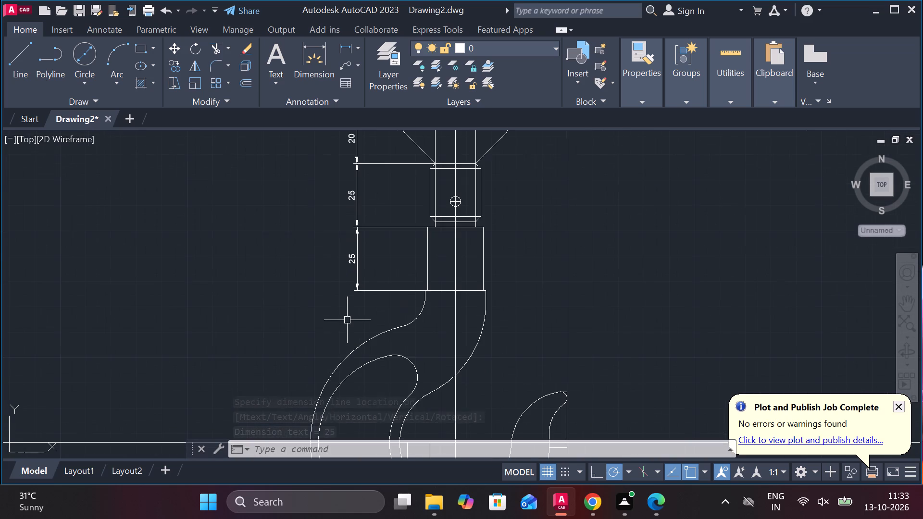
Add a vertical linear dimension from the small circle's centre to the shank shoulder line, left of the chamfered neck.
{"action": "left_click", "coordinate": [346, 46]}
{"action": "scroll", "coordinate": [385, 233], "scroll_direction": "up", "scroll_amount": 1}
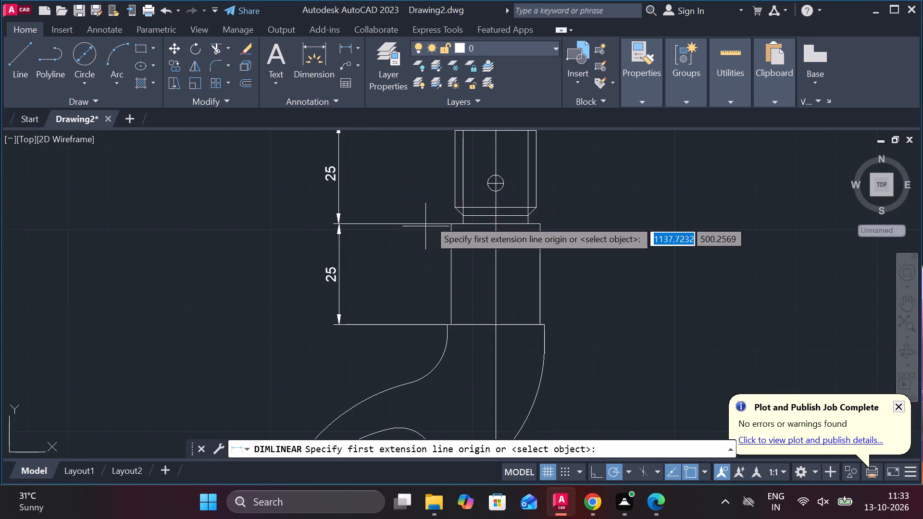
{"action": "left_click", "coordinate": [494, 183]}
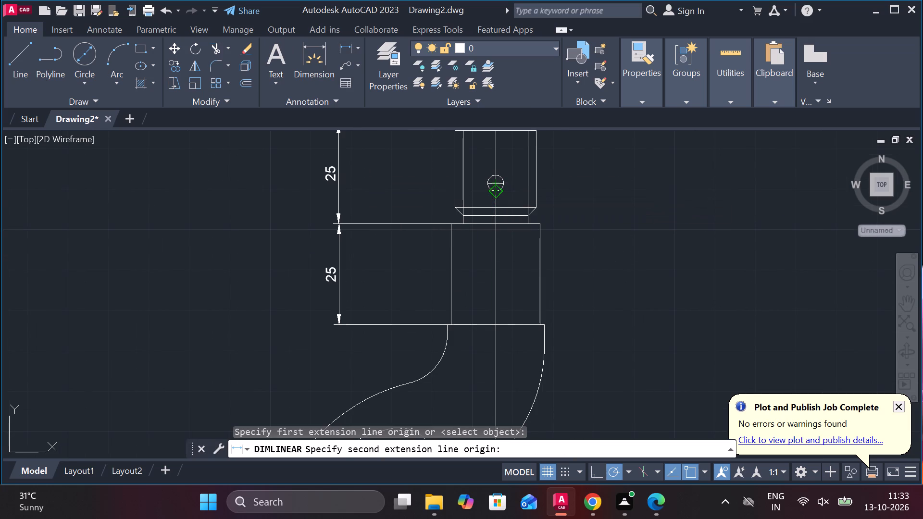
{"action": "left_click", "coordinate": [491, 223]}
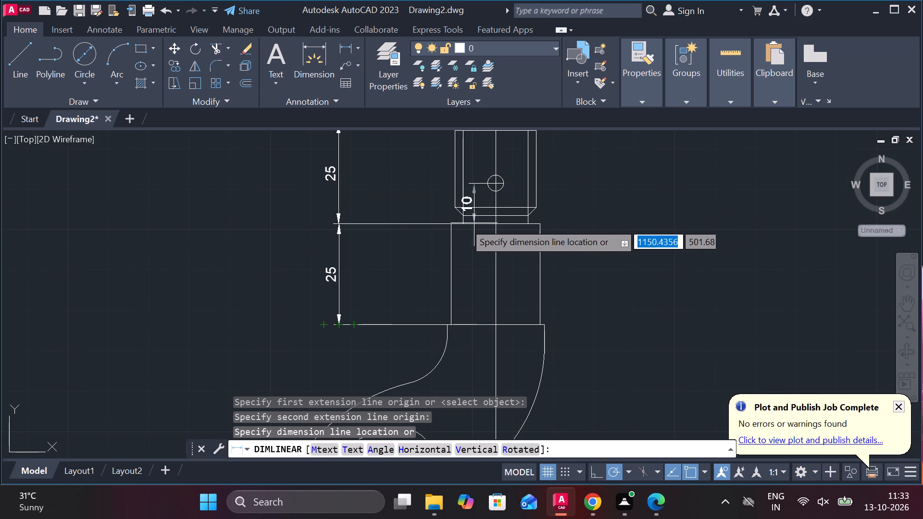
{"action": "left_click", "coordinate": [403, 207]}
Add a vertical linear dimension from the inner stem's top edge to the chamfered neck's top line, inside the flared top's height dimension.
{"action": "scroll", "coordinate": [562, 186], "scroll_direction": "down", "scroll_amount": 3}
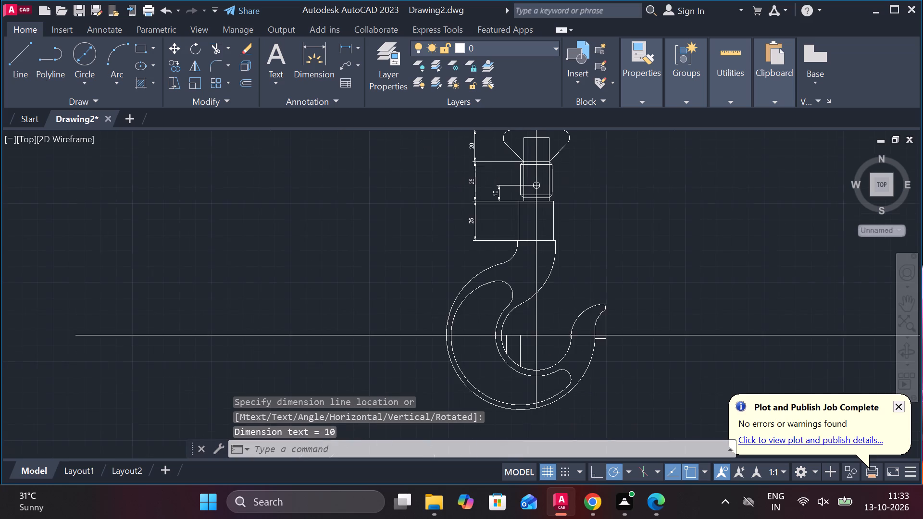
{"action": "scroll", "coordinate": [652, 194], "scroll_direction": "up", "scroll_amount": 1}
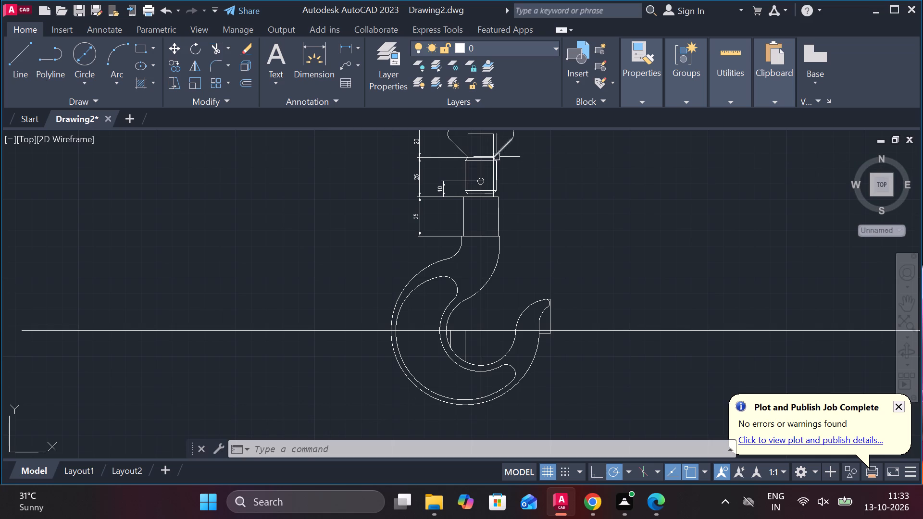
{"action": "scroll", "coordinate": [492, 160], "scroll_direction": "up", "scroll_amount": 2}
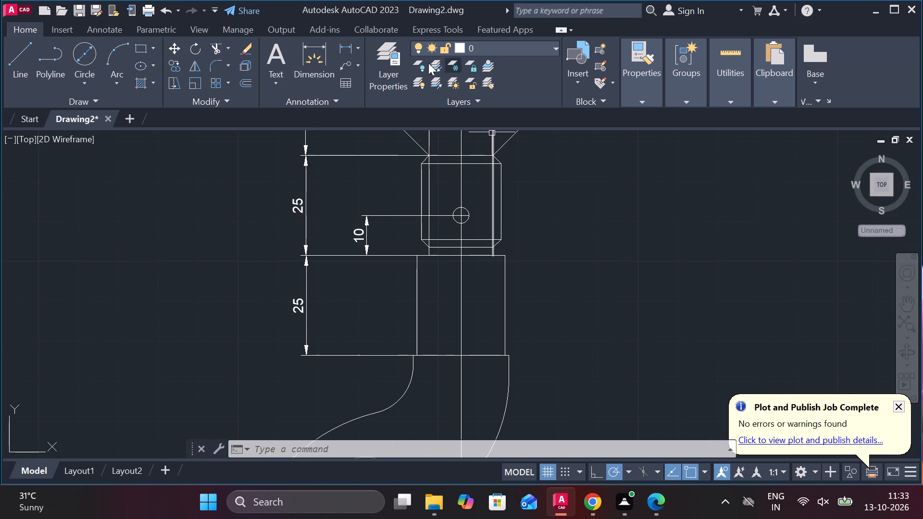
{"action": "left_click", "coordinate": [341, 51]}
{"action": "scroll", "coordinate": [462, 203], "scroll_direction": "down", "scroll_amount": 2}
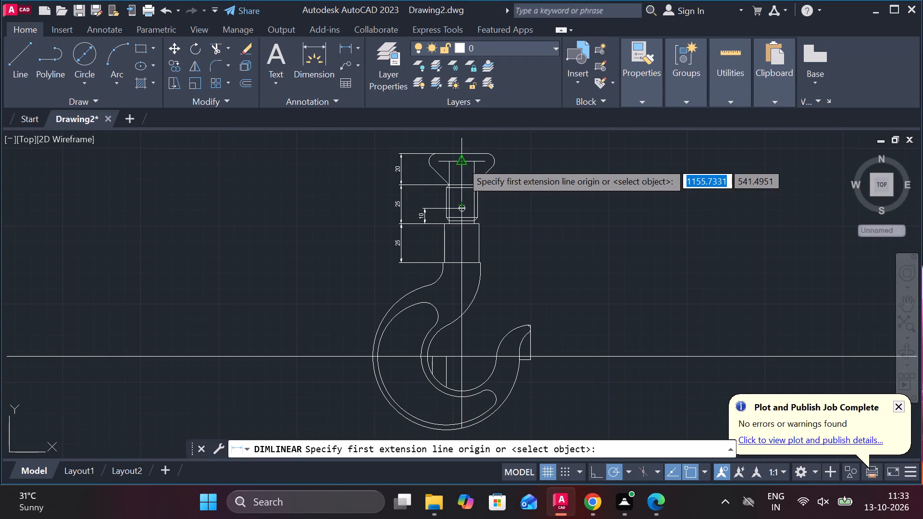
{"action": "left_click", "coordinate": [461, 162]}
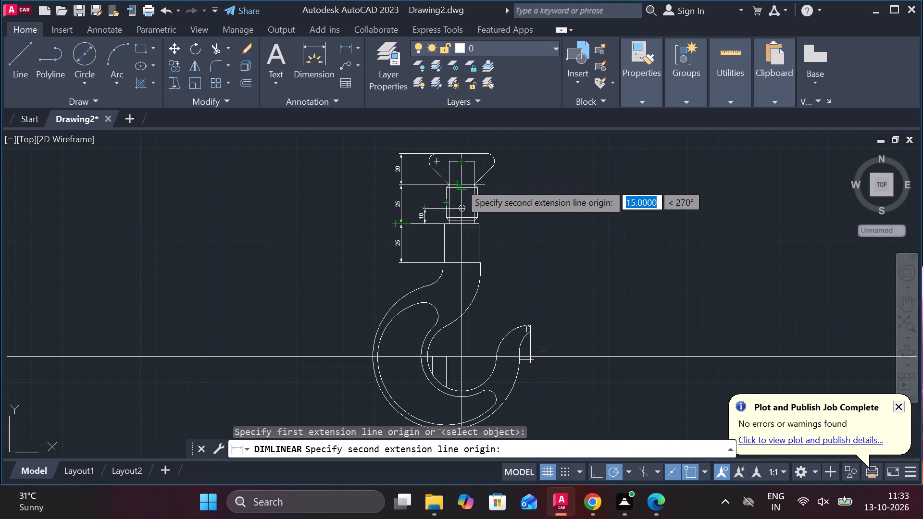
{"action": "scroll", "coordinate": [462, 179], "scroll_direction": "up", "scroll_amount": 1}
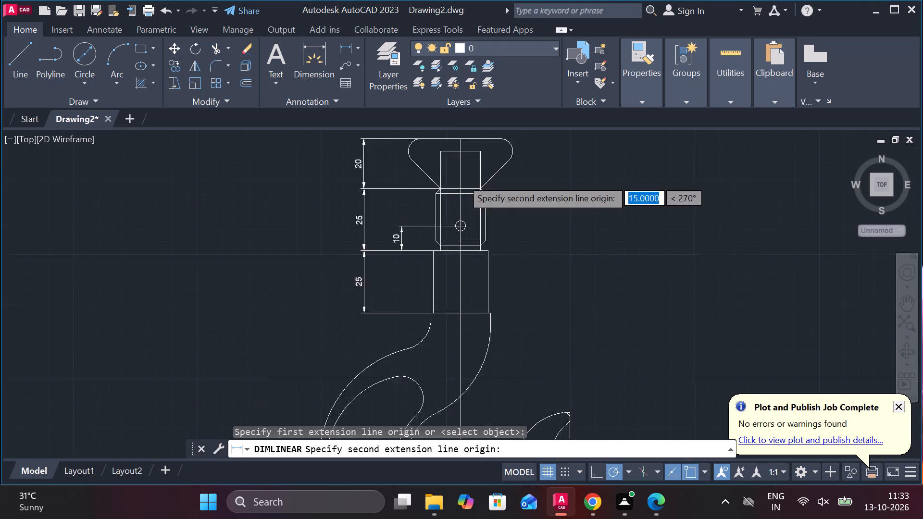
{"action": "scroll", "coordinate": [462, 179], "scroll_direction": "up", "scroll_amount": 1}
{"action": "left_click", "coordinate": [456, 192]}
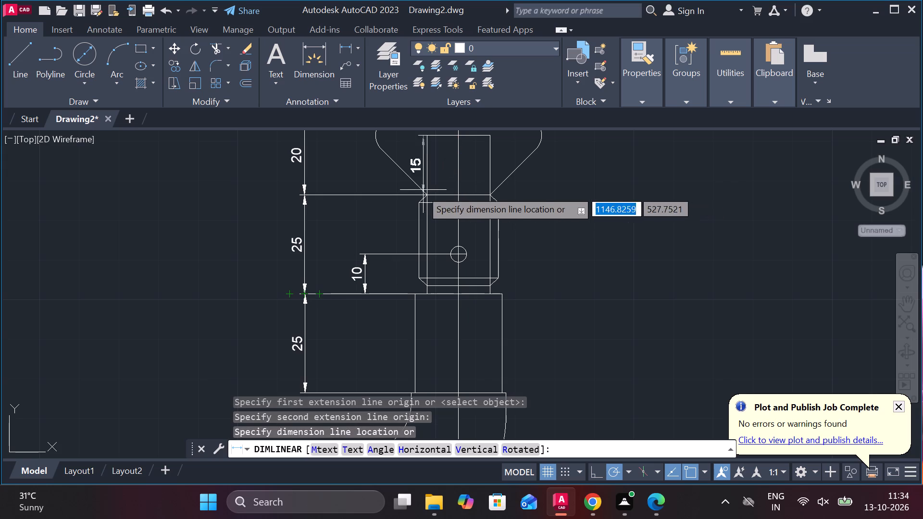
{"action": "left_click", "coordinate": [360, 186]}
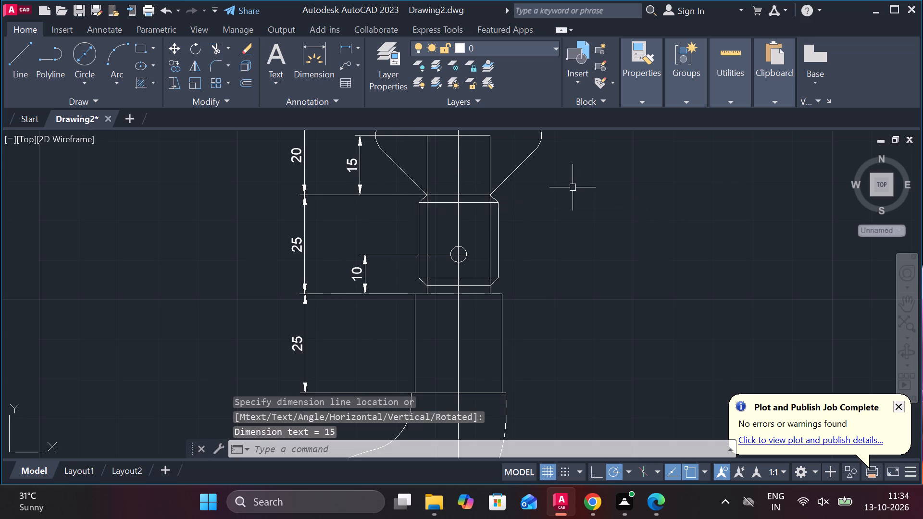
Add a horizontal linear dimension for the chamfered neck's width between its outer vertical edges, just above the small circle.
{"action": "scroll", "coordinate": [572, 188], "scroll_direction": "down", "scroll_amount": 1}
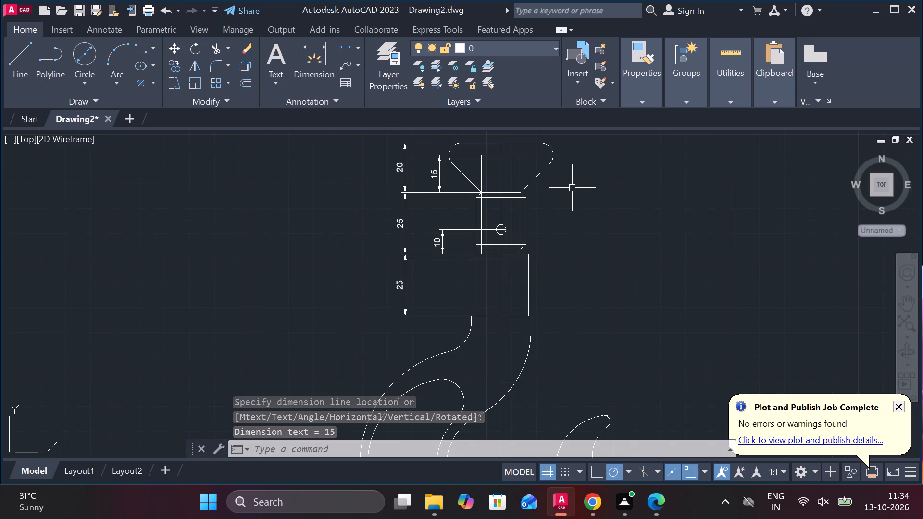
{"action": "left_click", "coordinate": [351, 50]}
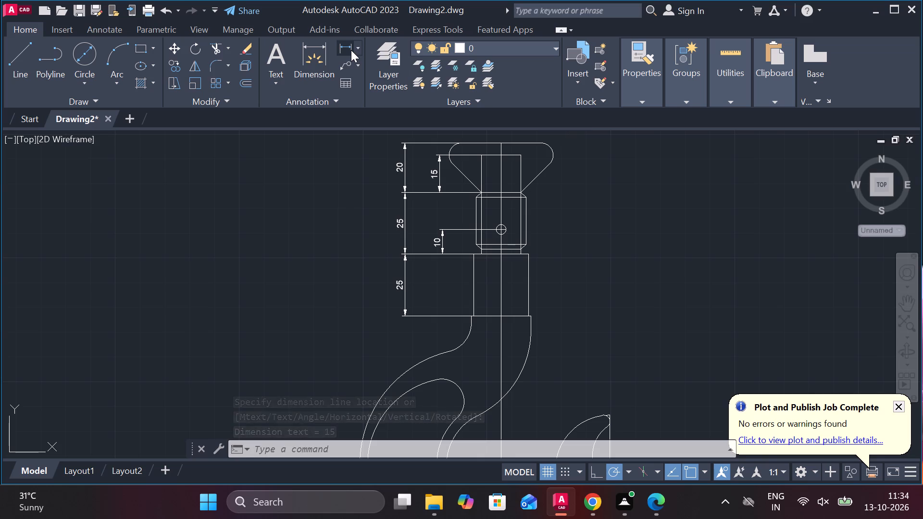
{"action": "left_click", "coordinate": [474, 216]}
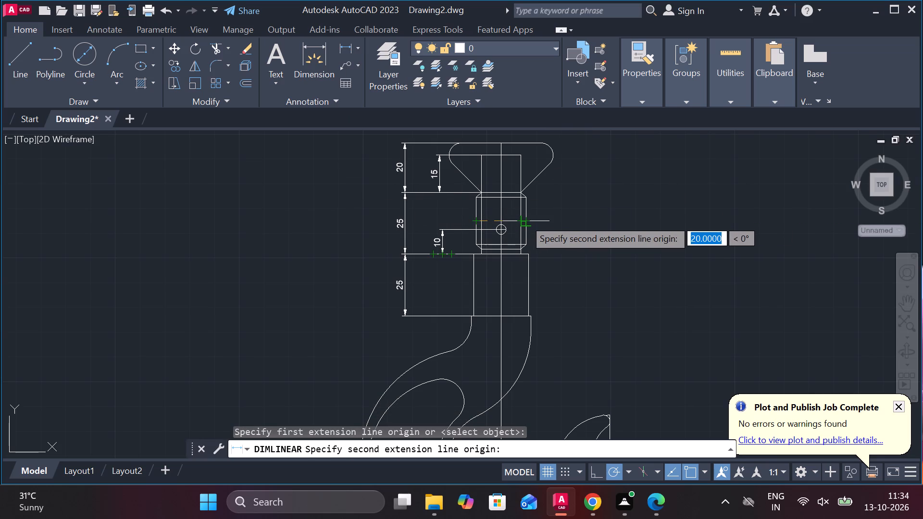
{"action": "left_click", "coordinate": [524, 219]}
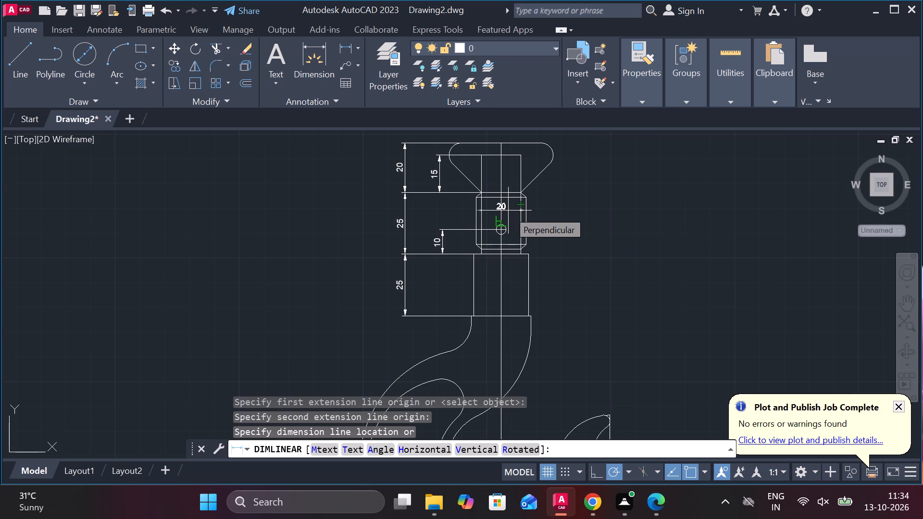
{"action": "left_click", "coordinate": [508, 210]}
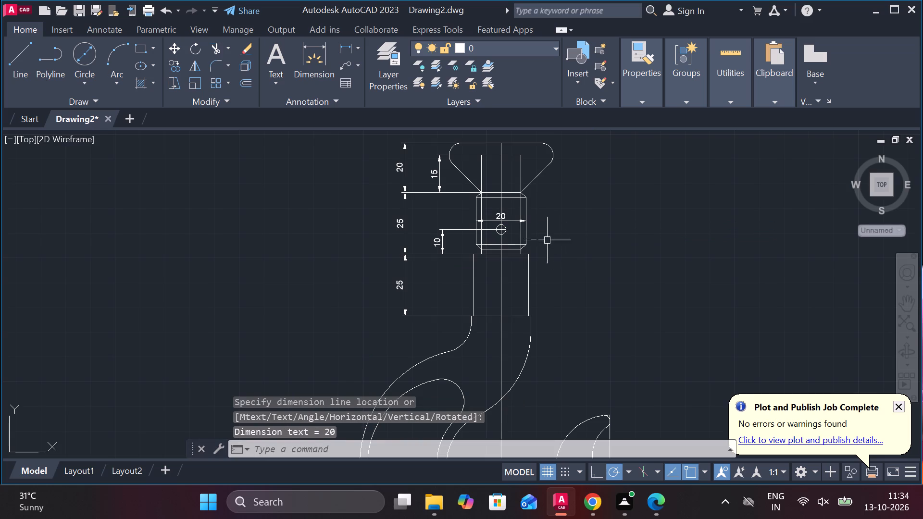
Shift the neck's width dimension slightly higher, away from the small circle, and deselect it.
{"action": "left_click", "coordinate": [512, 222]}
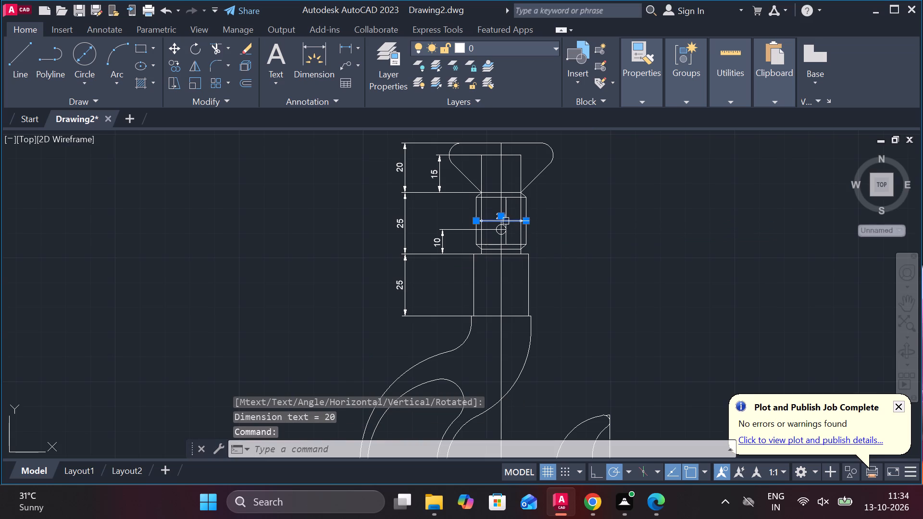
{"action": "left_click", "coordinate": [500, 217]}
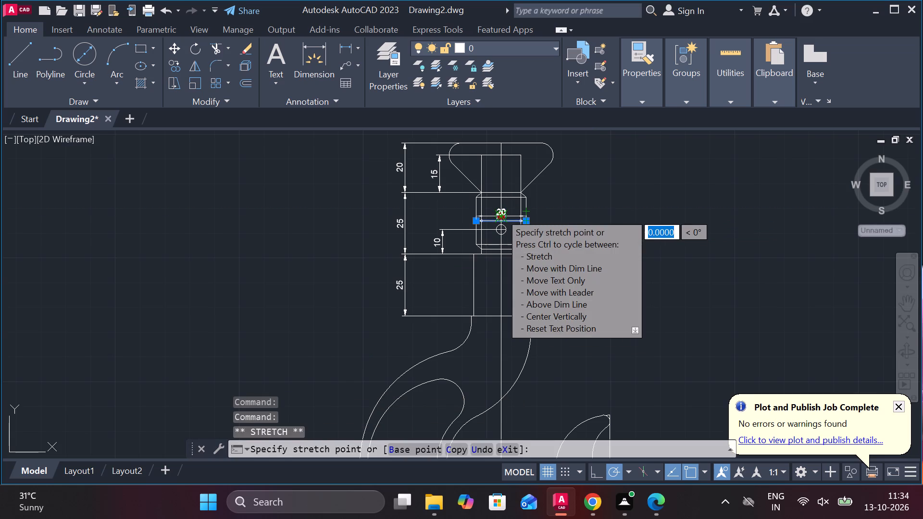
{"action": "left_click", "coordinate": [500, 209]}
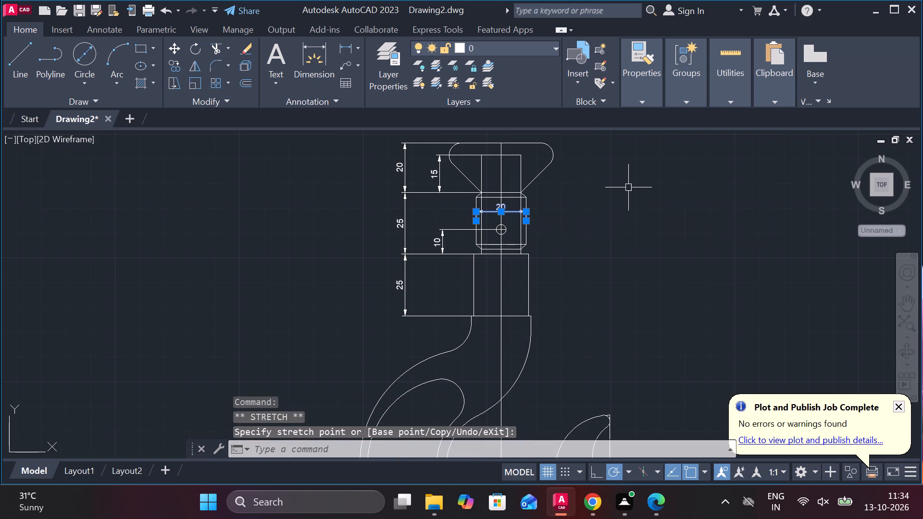
{"action": "key", "text": "Escape"}
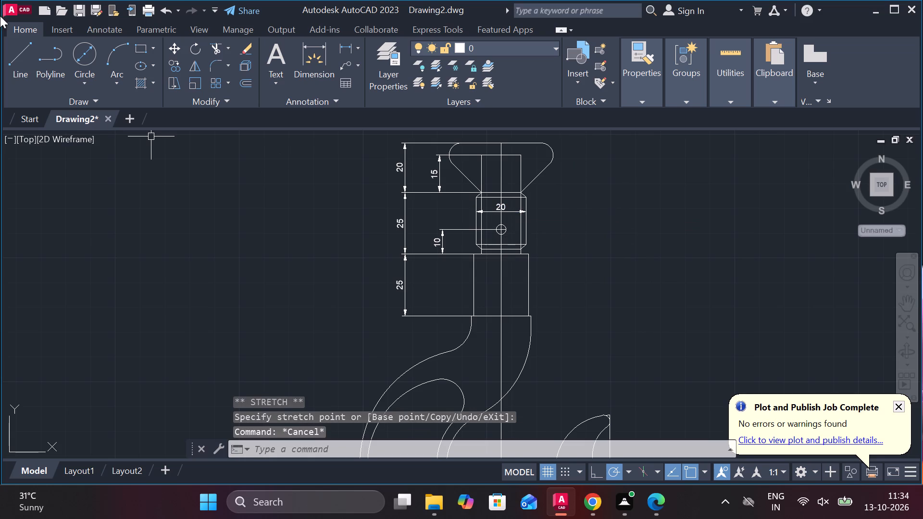
Add a diameter dimension to the small circle in the neck, with its text placed up and to the left.
{"action": "left_click", "coordinate": [360, 49]}
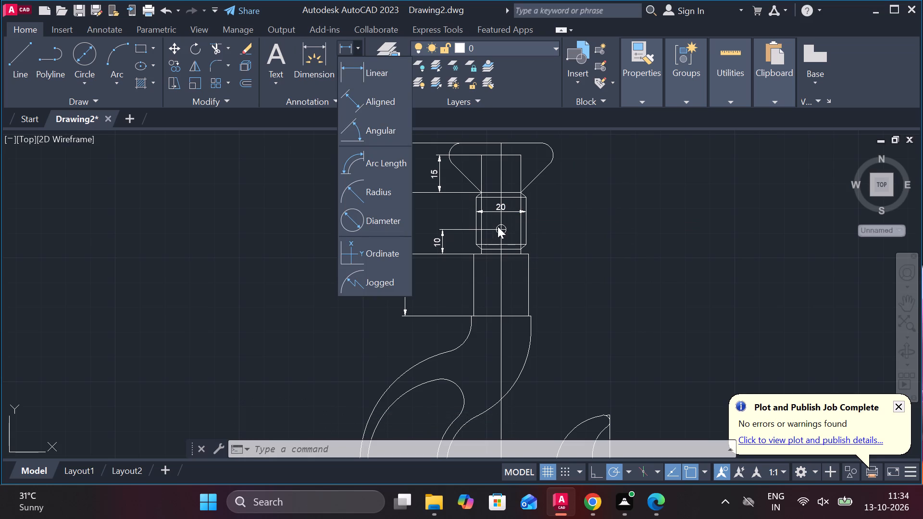
{"action": "left_click", "coordinate": [388, 219]}
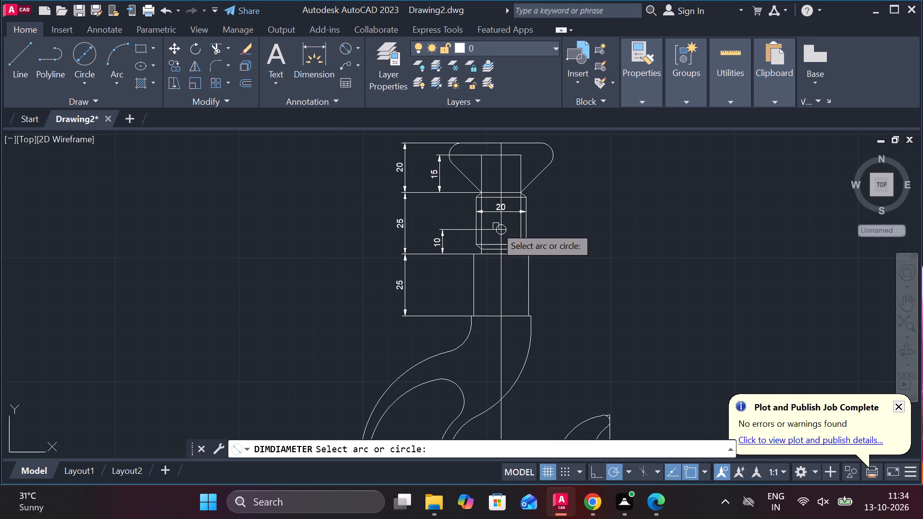
{"action": "scroll", "coordinate": [494, 227], "scroll_direction": "up", "scroll_amount": 2}
{"action": "left_click", "coordinate": [499, 225]}
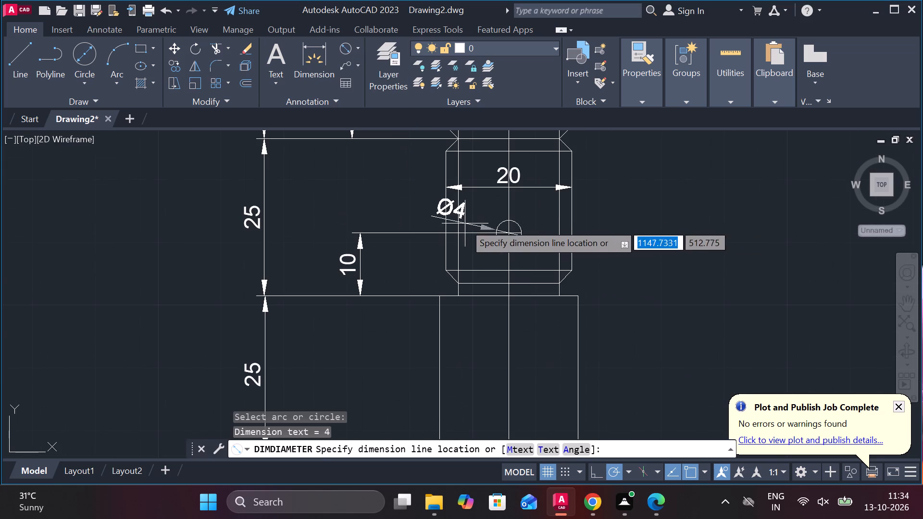
{"action": "left_click", "coordinate": [399, 190]}
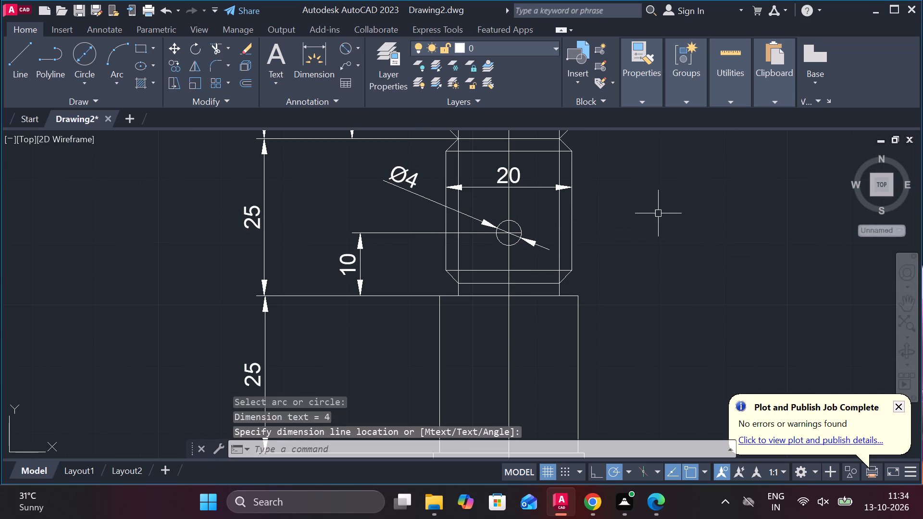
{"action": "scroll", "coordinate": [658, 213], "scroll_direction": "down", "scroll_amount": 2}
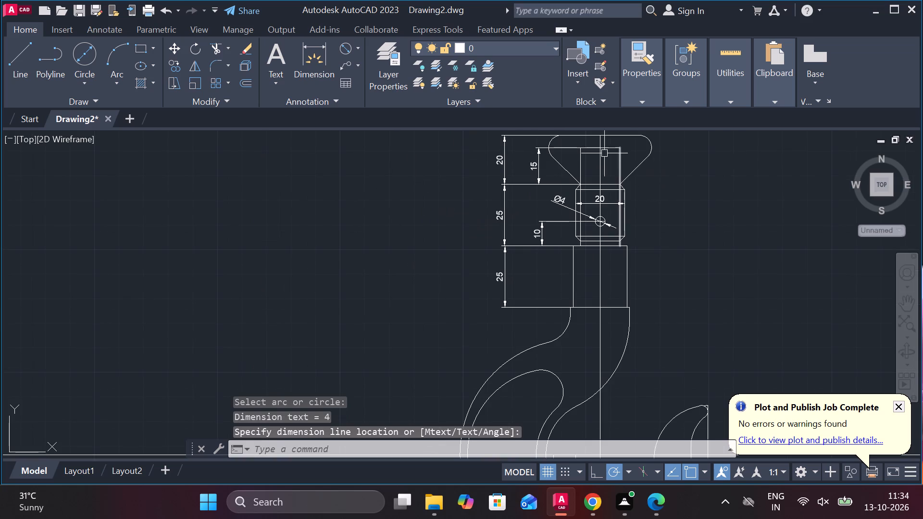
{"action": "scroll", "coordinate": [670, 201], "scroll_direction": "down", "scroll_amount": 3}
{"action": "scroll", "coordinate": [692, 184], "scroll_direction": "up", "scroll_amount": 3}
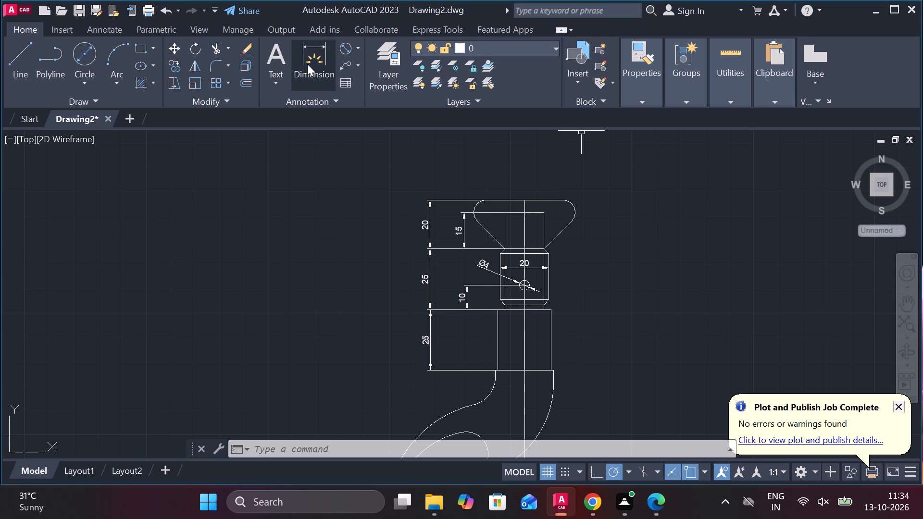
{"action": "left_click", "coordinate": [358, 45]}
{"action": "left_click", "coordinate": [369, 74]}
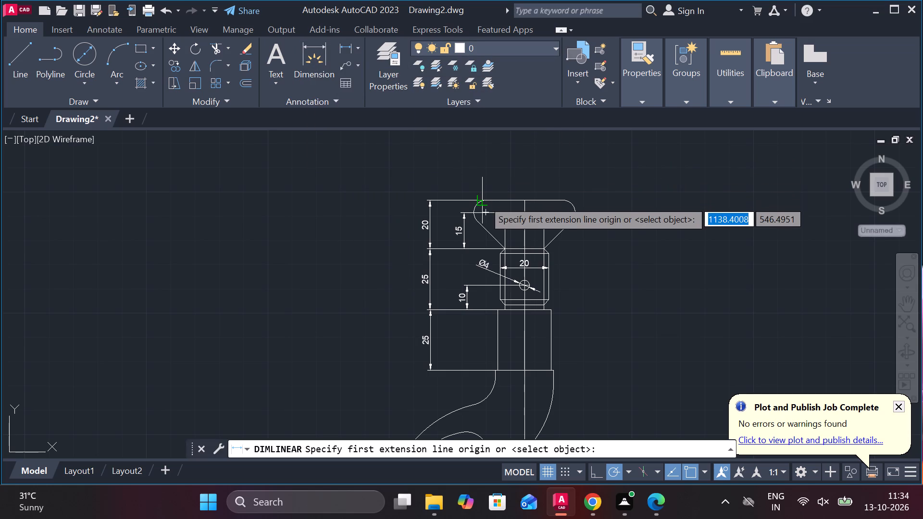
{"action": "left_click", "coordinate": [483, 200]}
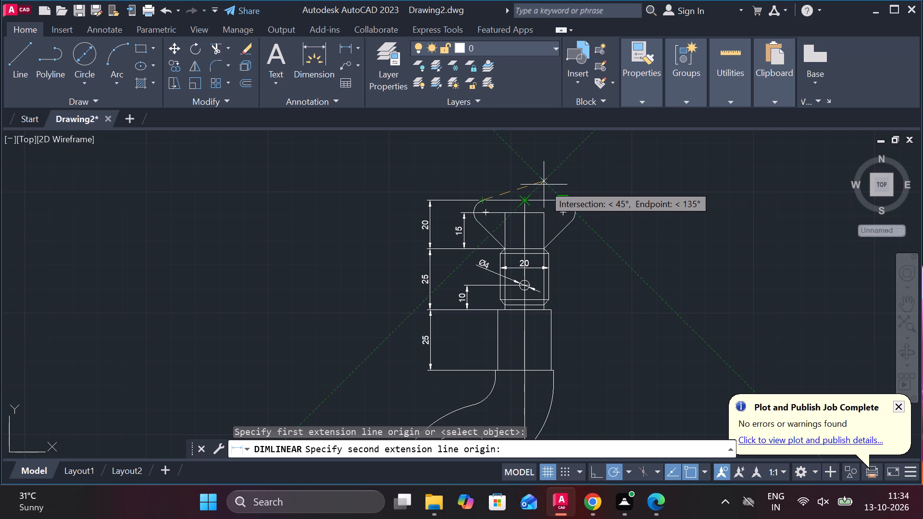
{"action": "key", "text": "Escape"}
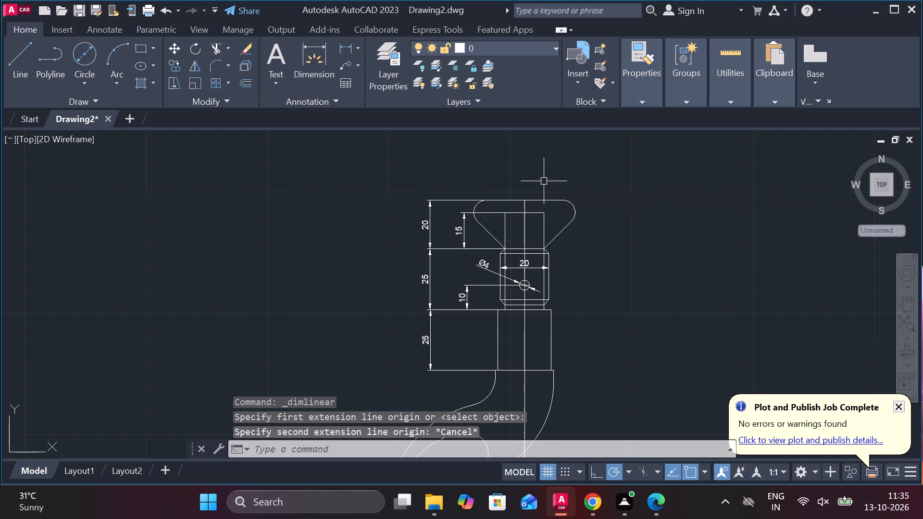
Add a horizontal linear dimension for the inner stem's width between its top corners, placed above the flared top.
{"action": "left_click", "coordinate": [349, 45]}
{"action": "left_click", "coordinate": [506, 216]}
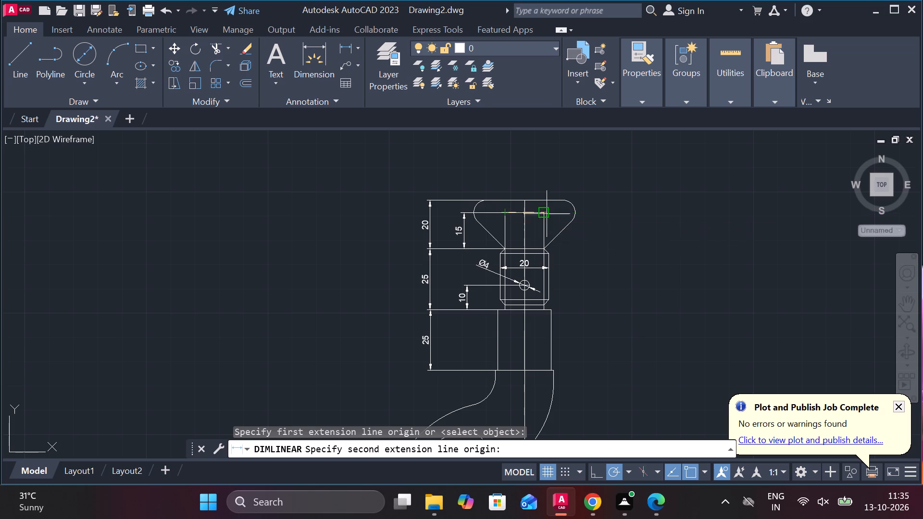
{"action": "left_click", "coordinate": [548, 213]}
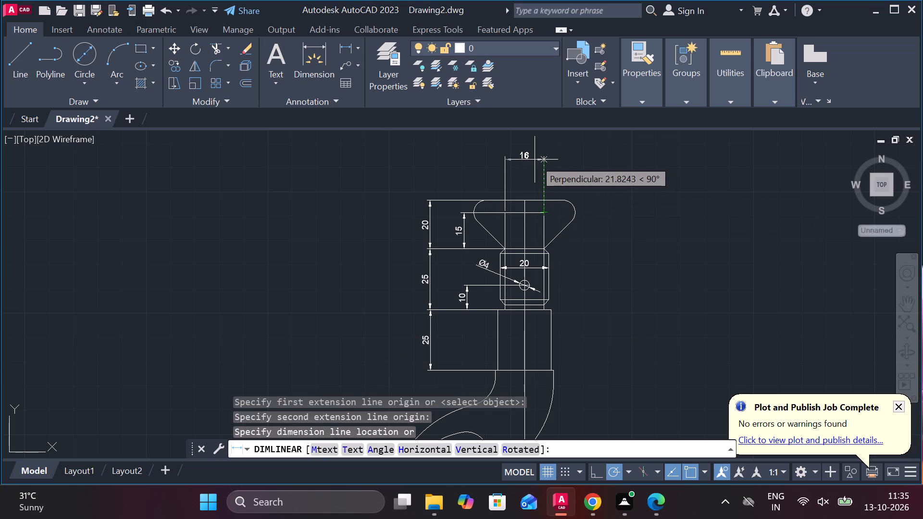
{"action": "left_click", "coordinate": [531, 184]}
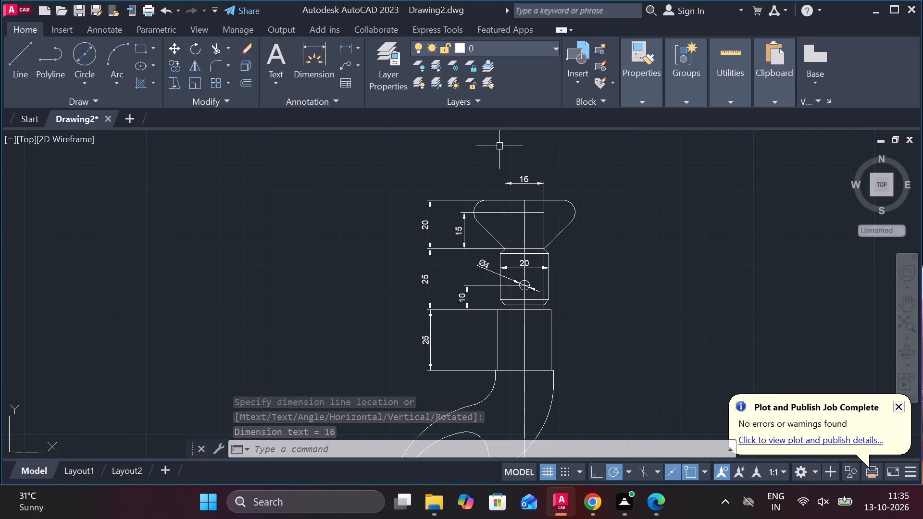
Add an angular dimension between the inner stem's vertical edge and the flare's sloped edge, placed just above the flared top's rounded corner.
{"action": "left_click", "coordinate": [357, 46]}
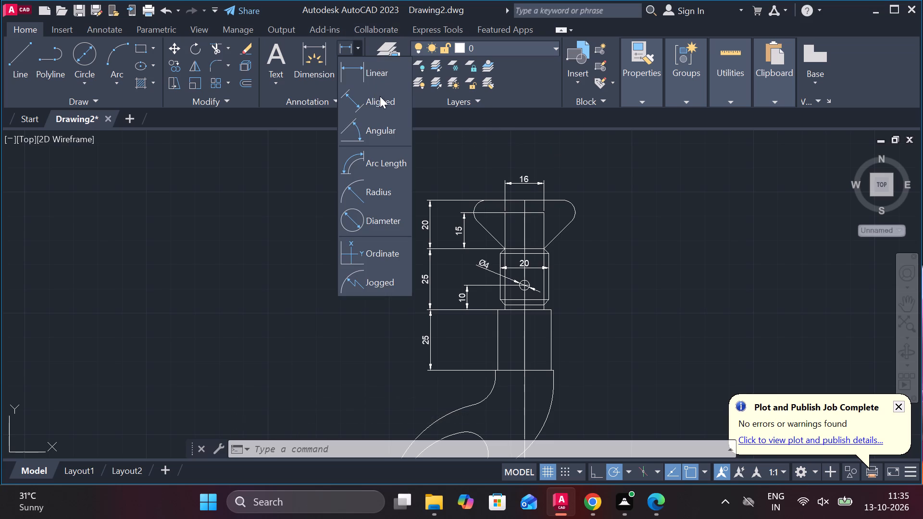
{"action": "left_click", "coordinate": [385, 125]}
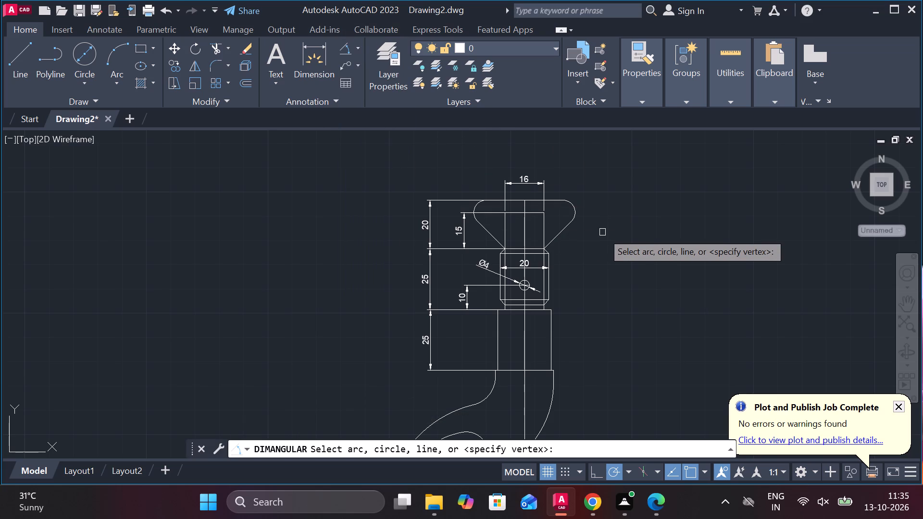
{"action": "left_click", "coordinate": [544, 229]}
{"action": "left_click", "coordinate": [560, 230]}
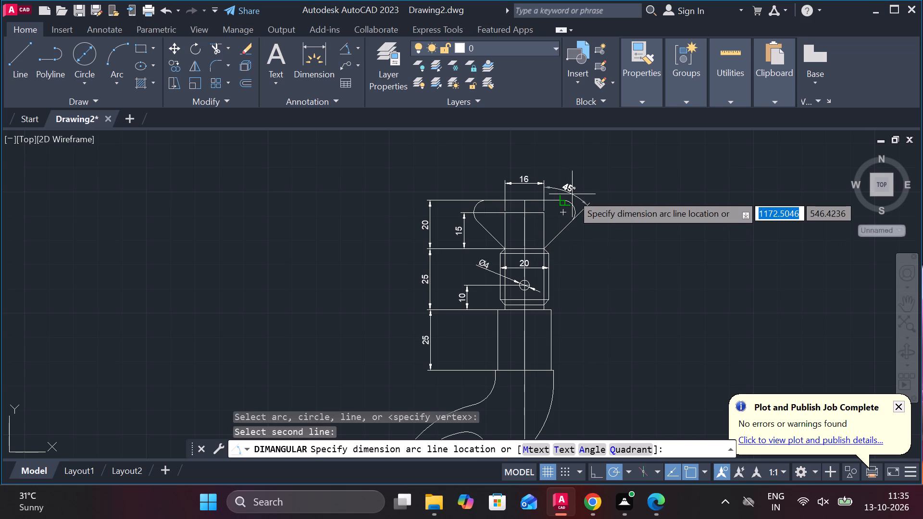
{"action": "left_click", "coordinate": [572, 190]}
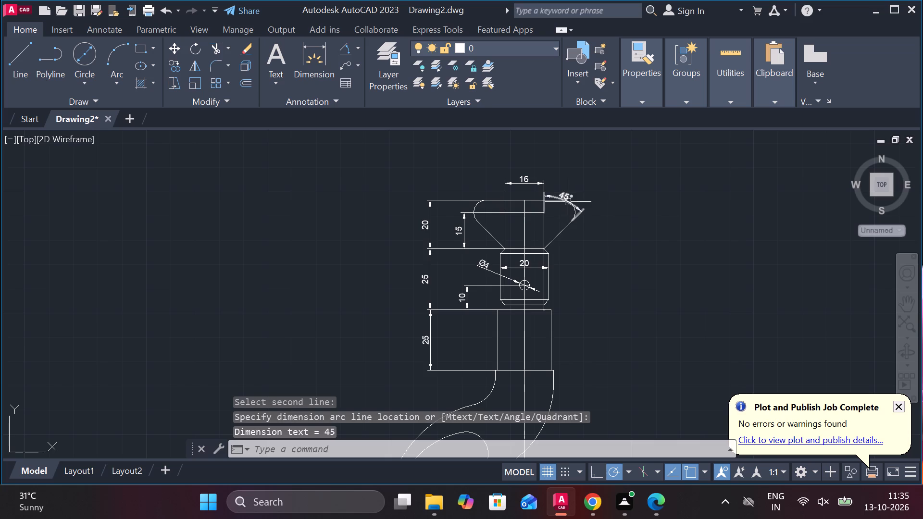
Stretch the flare's angular dimension outward about 8.65 units at 45°, clear of the flared top, and deselect it.
{"action": "left_click", "coordinate": [568, 201]}
{"action": "left_click", "coordinate": [565, 197]}
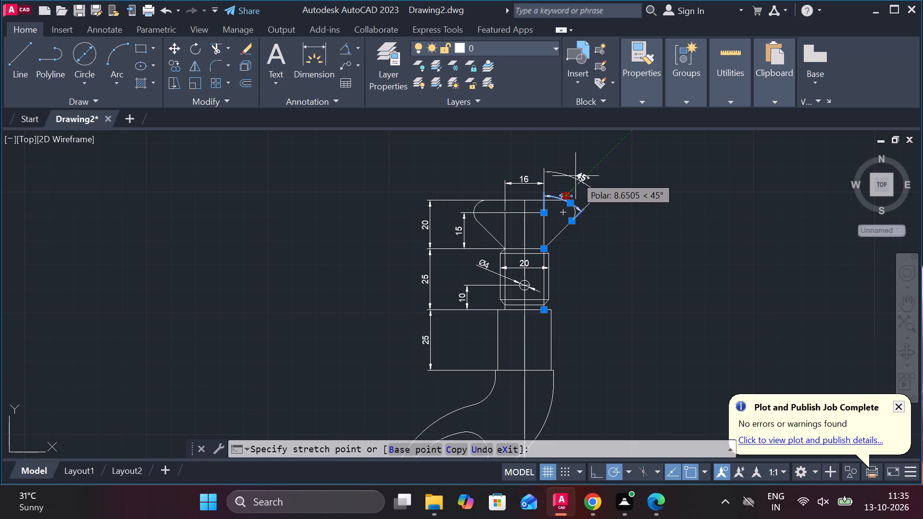
{"action": "left_click", "coordinate": [575, 176]}
{"action": "key", "text": "Escape"}
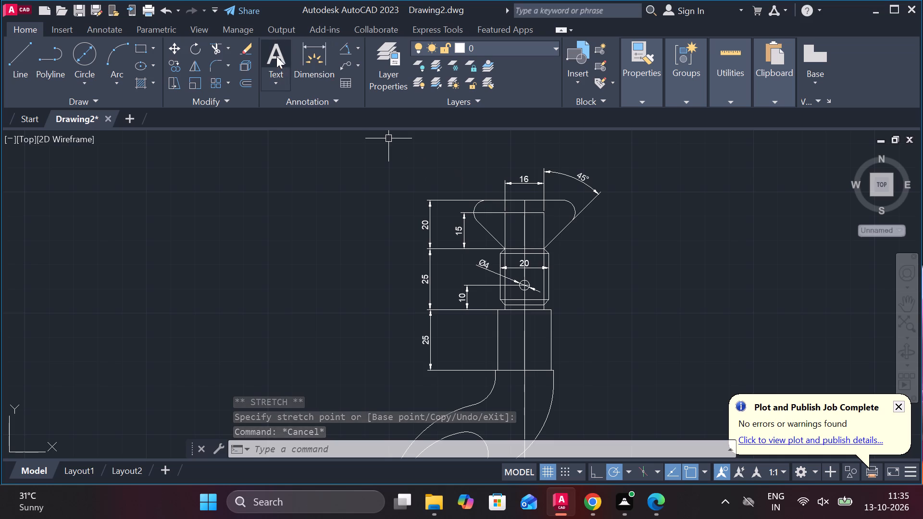
Add a radius dimension to the flared top's right rounded corner, with its text placed horizontally outside the outline.
{"action": "left_click", "coordinate": [361, 50]}
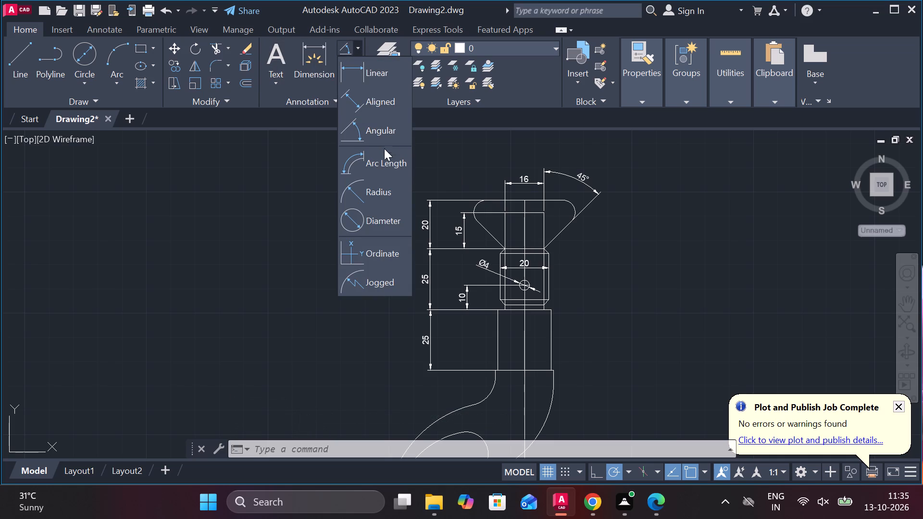
{"action": "left_click", "coordinate": [387, 187]}
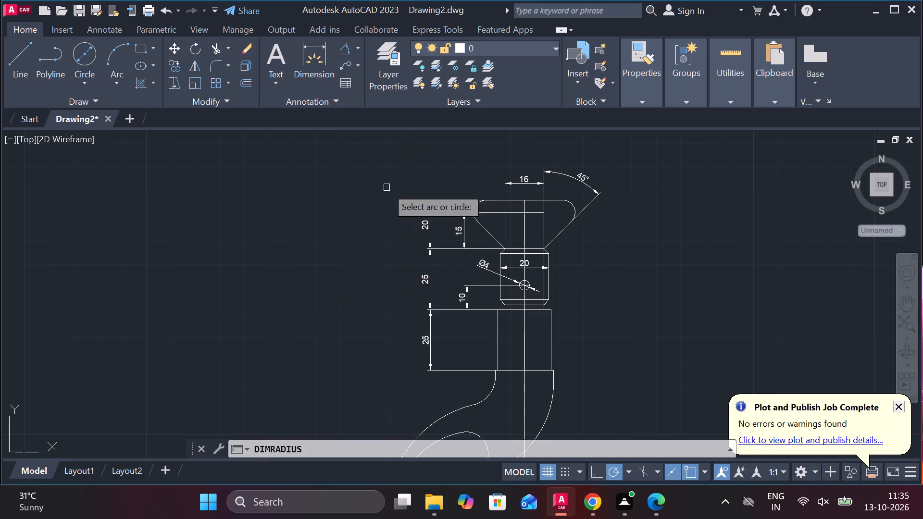
{"action": "left_click", "coordinate": [575, 209]}
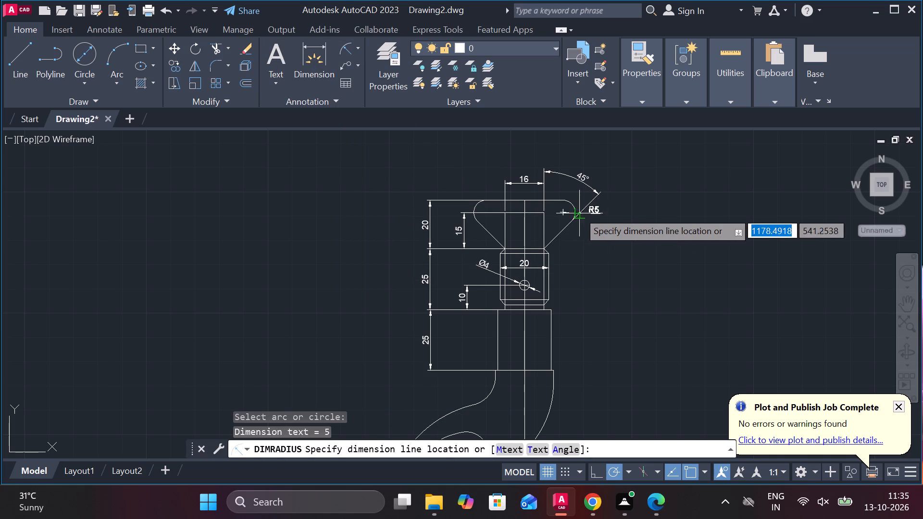
{"action": "left_click", "coordinate": [605, 212]}
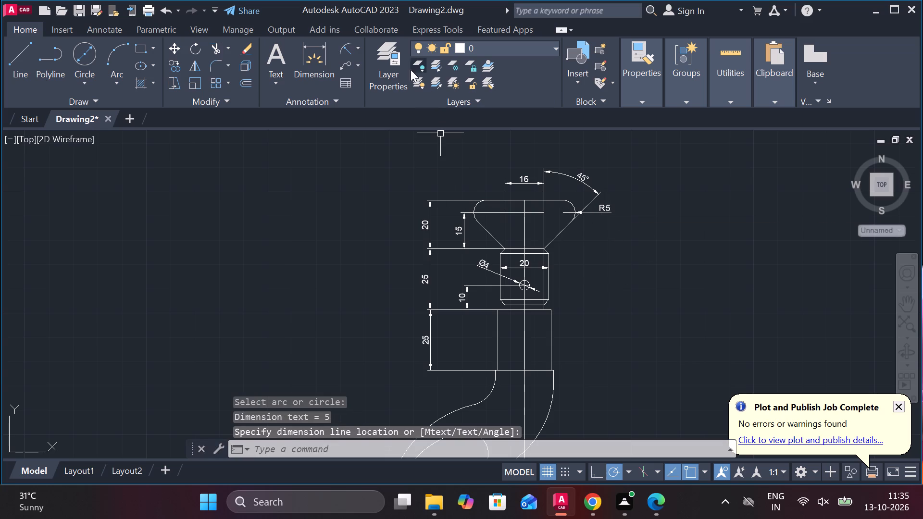
Add a vertical linear dimension for the neck's upper chamfer height, placed to the right of the neck.
{"action": "left_click", "coordinate": [358, 52]}
{"action": "left_click", "coordinate": [354, 75]}
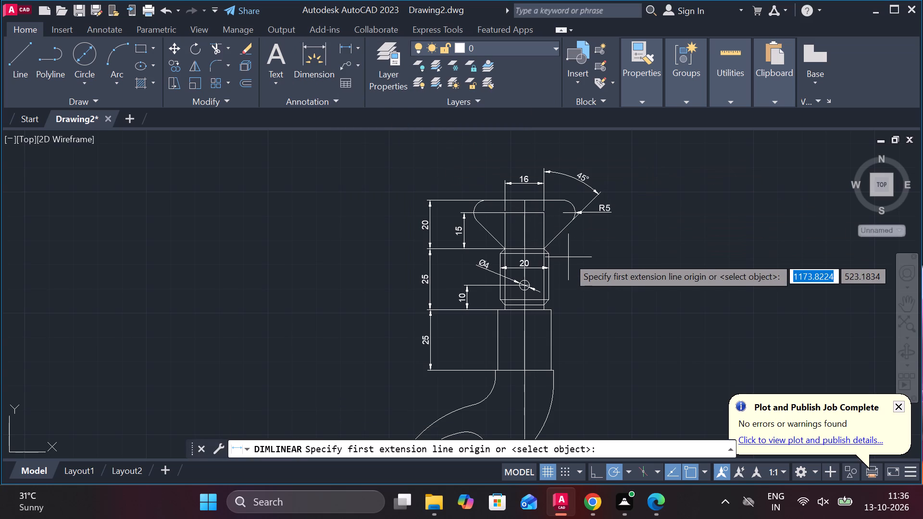
{"action": "scroll", "coordinate": [539, 257], "scroll_direction": "up", "scroll_amount": 1}
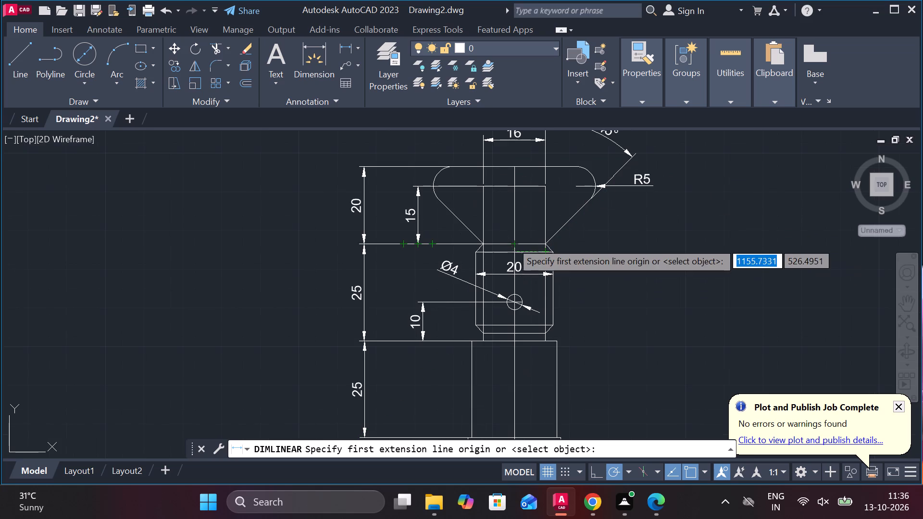
{"action": "left_click", "coordinate": [529, 244]}
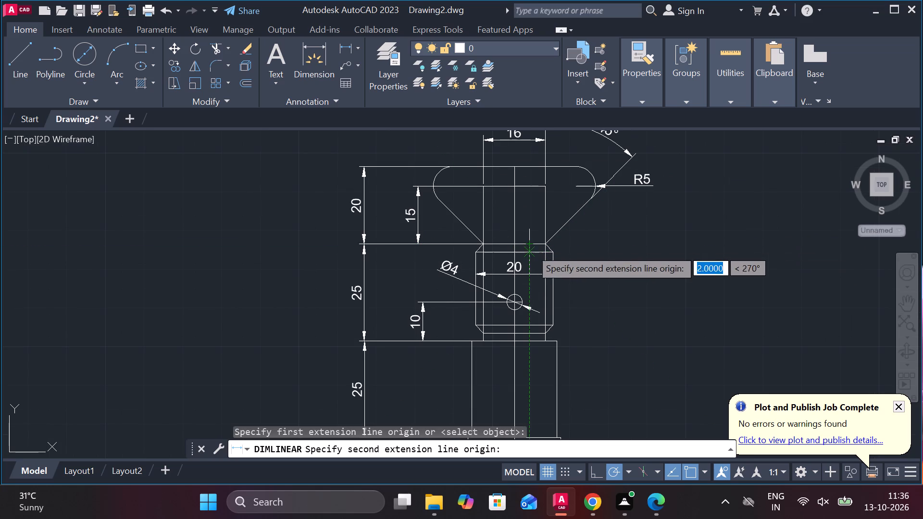
{"action": "left_click", "coordinate": [531, 249]}
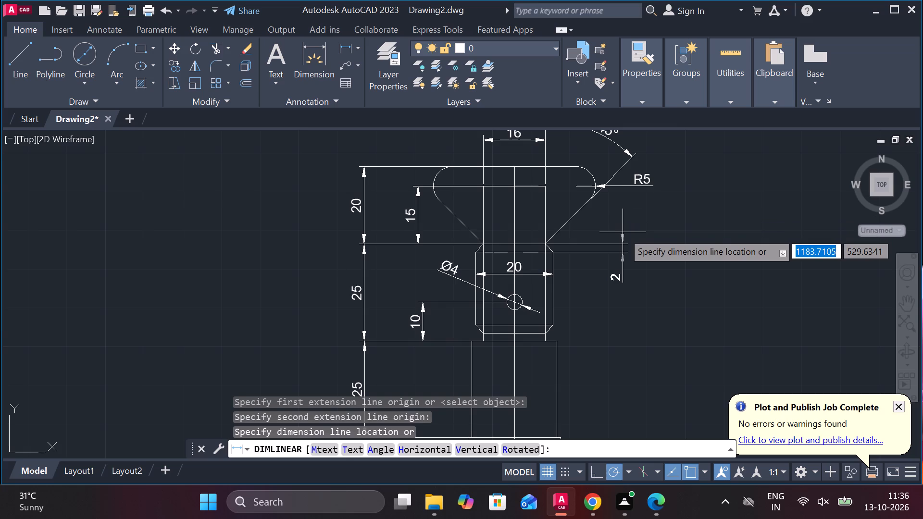
{"action": "left_click", "coordinate": [623, 232]}
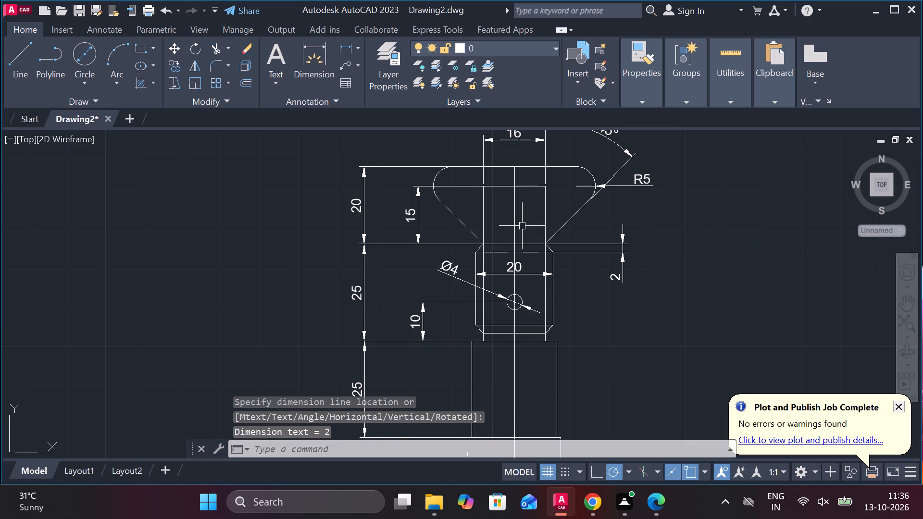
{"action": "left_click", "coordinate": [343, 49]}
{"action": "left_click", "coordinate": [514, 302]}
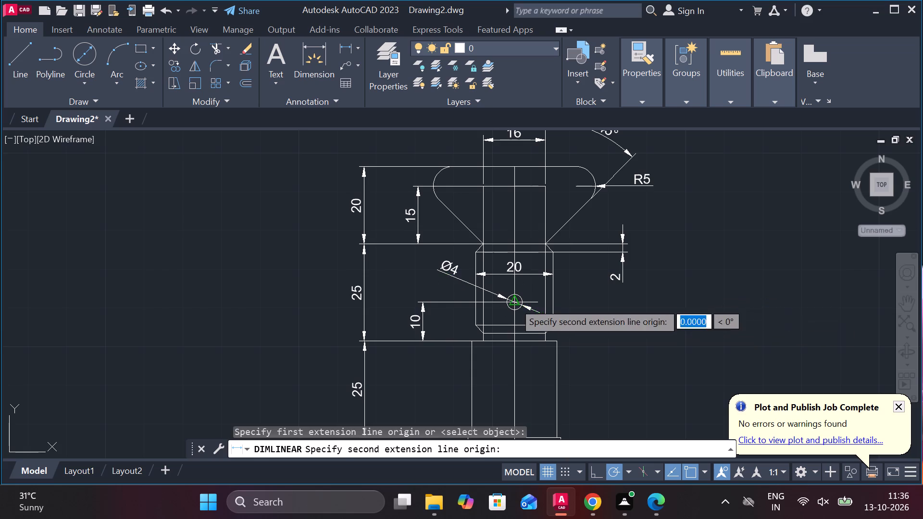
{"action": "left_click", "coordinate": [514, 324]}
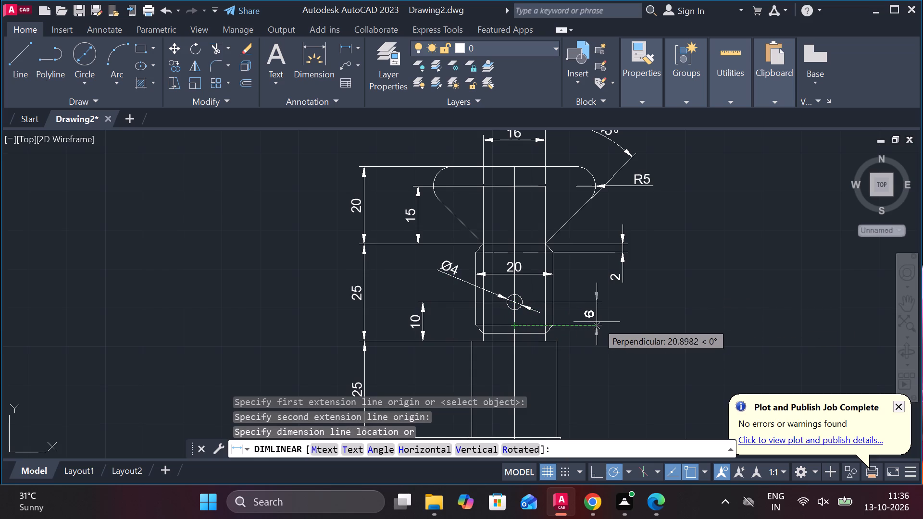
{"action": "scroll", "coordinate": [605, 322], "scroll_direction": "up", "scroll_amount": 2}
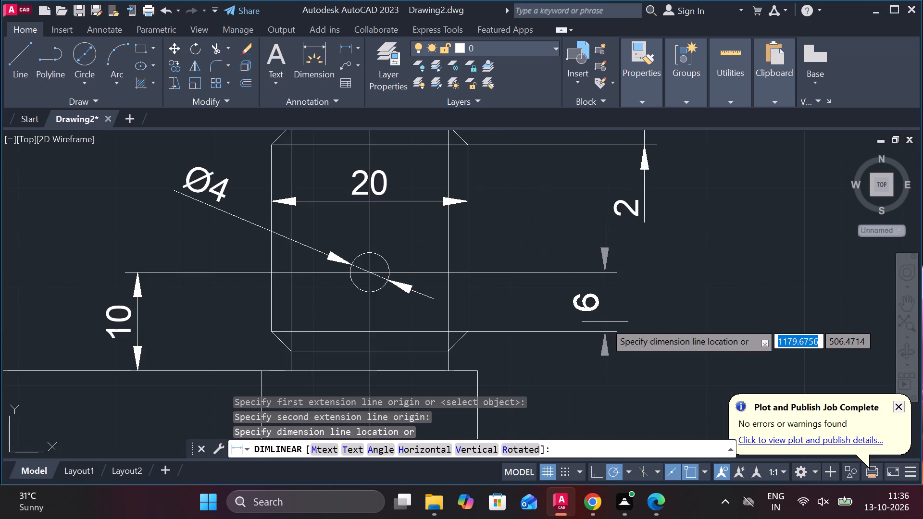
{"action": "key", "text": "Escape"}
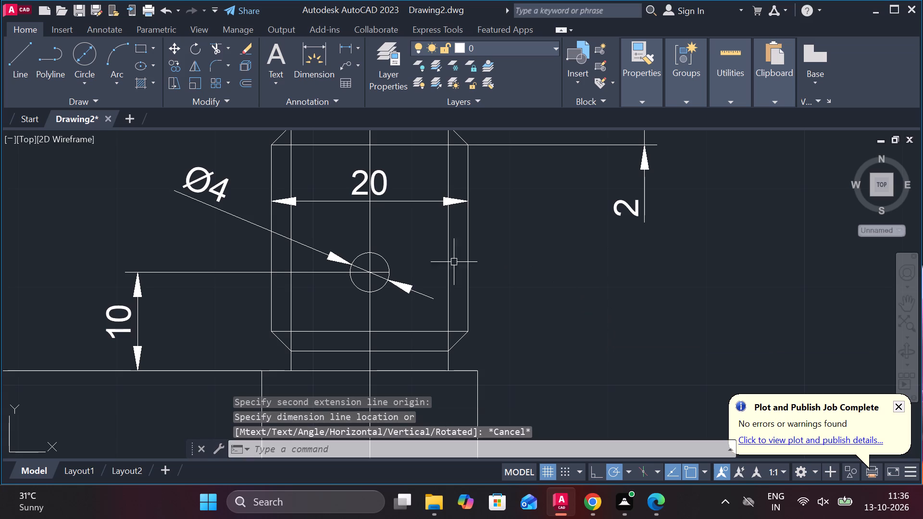
Add a vertical linear dimension from the small circle's centre to the chamfered neck's bottom edge, aligned under the upper chamfer's dimension.
{"action": "left_click", "coordinate": [349, 49]}
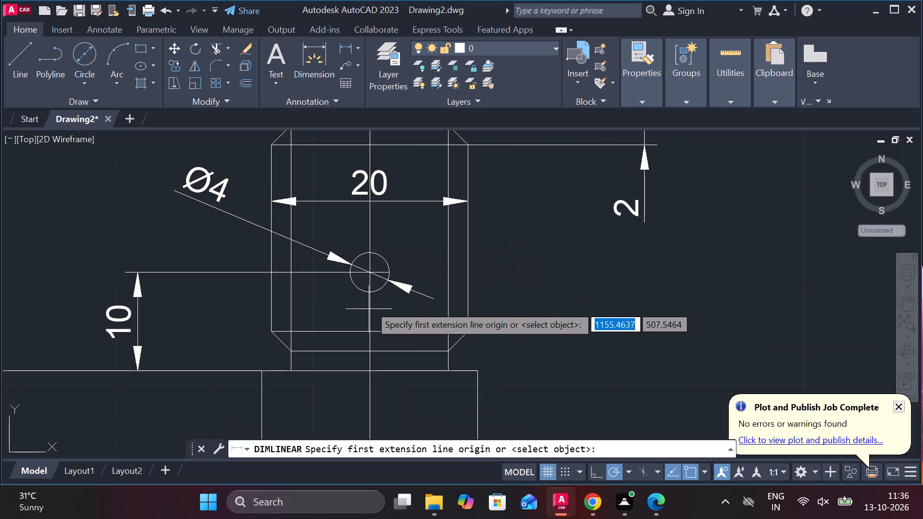
{"action": "left_click", "coordinate": [370, 273]}
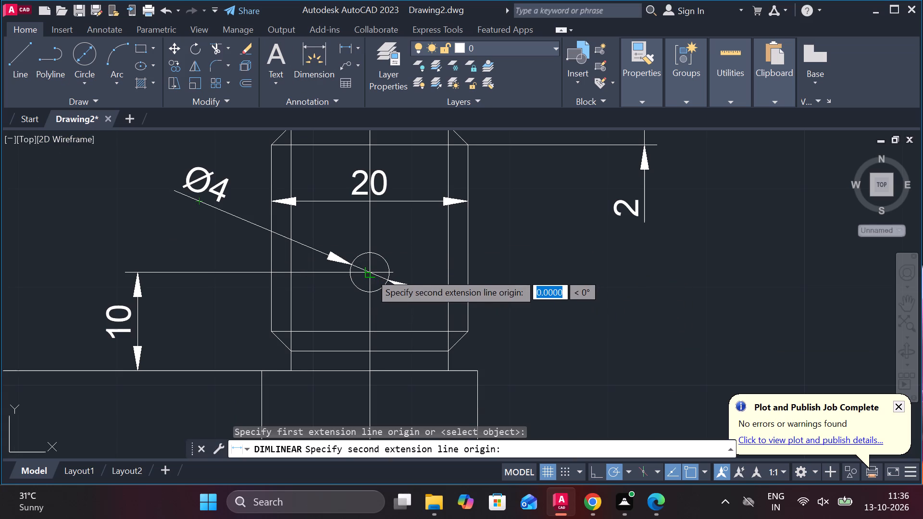
{"action": "left_click", "coordinate": [374, 352]}
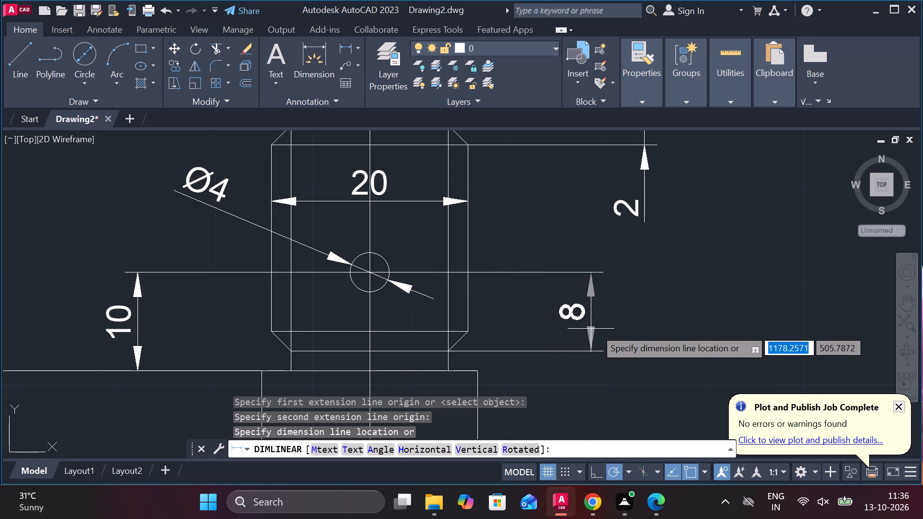
{"action": "left_click", "coordinate": [644, 321]}
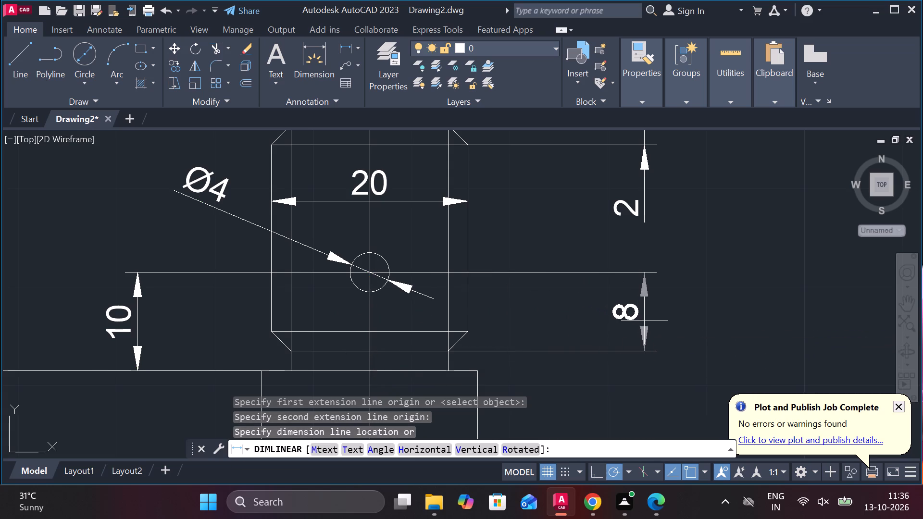
Add a vertical linear dimension for the neck's lower chamfer height, placed between the neck and the circle-to-bottom-edge dimension.
{"action": "left_click", "coordinate": [341, 47]}
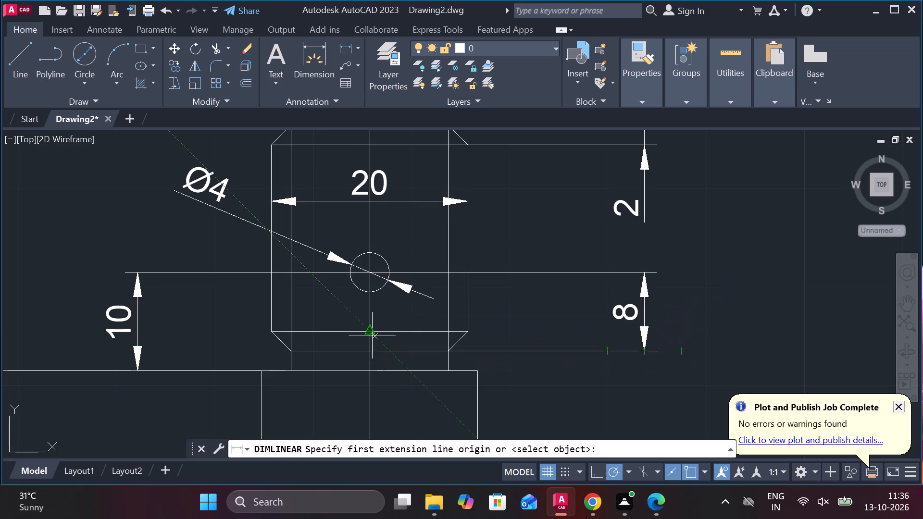
{"action": "left_click", "coordinate": [372, 334]}
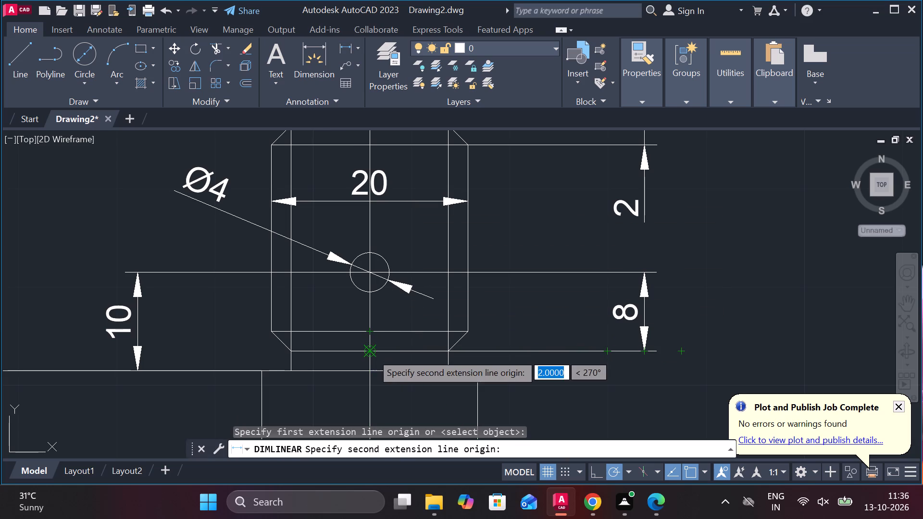
{"action": "left_click", "coordinate": [372, 353]}
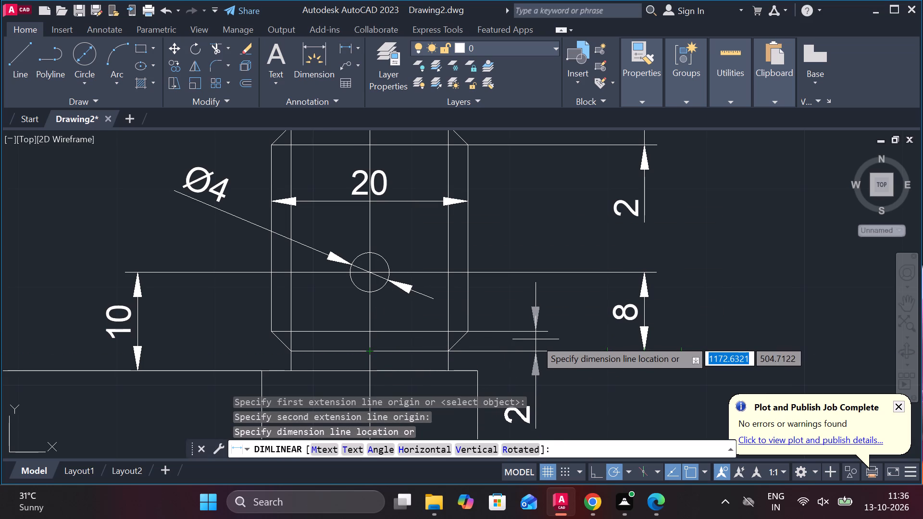
{"action": "left_click", "coordinate": [564, 339]}
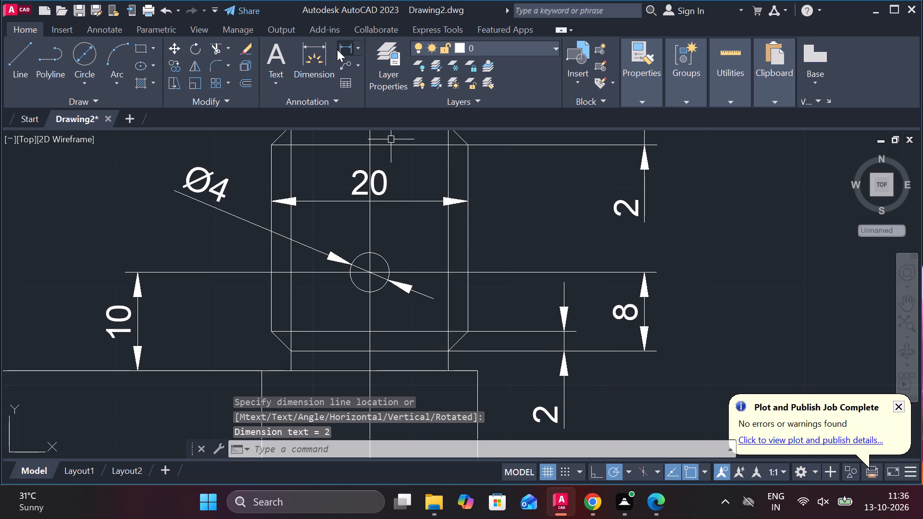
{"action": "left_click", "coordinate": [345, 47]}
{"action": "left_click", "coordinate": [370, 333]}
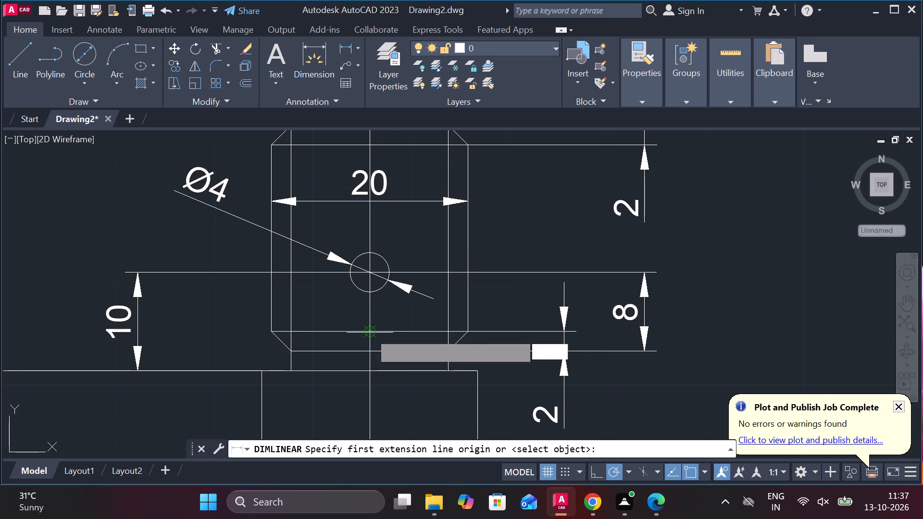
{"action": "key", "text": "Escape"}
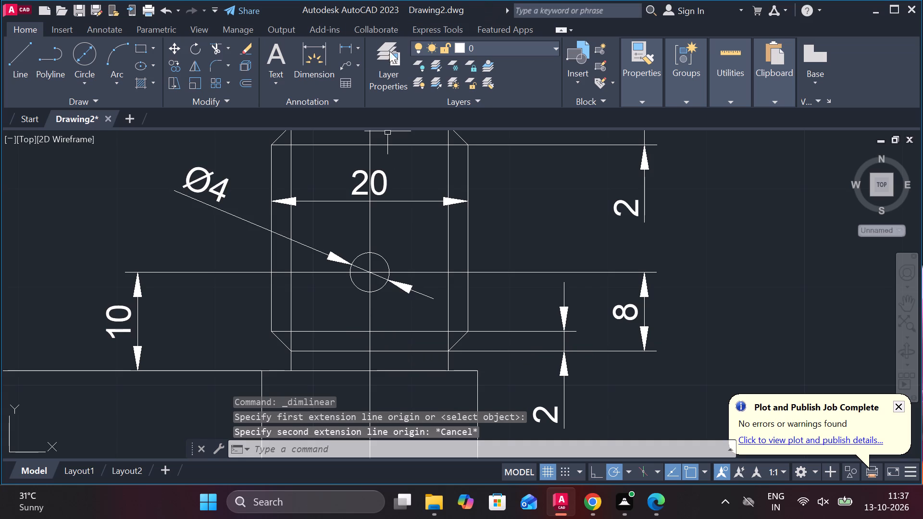
Add a vertical linear dimension for the gap between the neck's bottom edge and the shank's top edge, in line with the circle-to-bottom-edge dimension.
{"action": "left_click", "coordinate": [343, 50]}
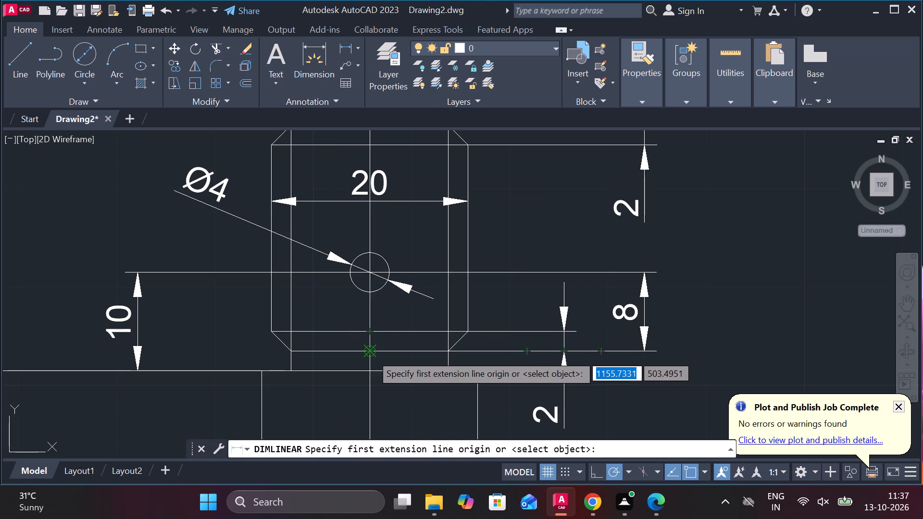
{"action": "left_click", "coordinate": [371, 354]}
{"action": "left_click", "coordinate": [369, 368]}
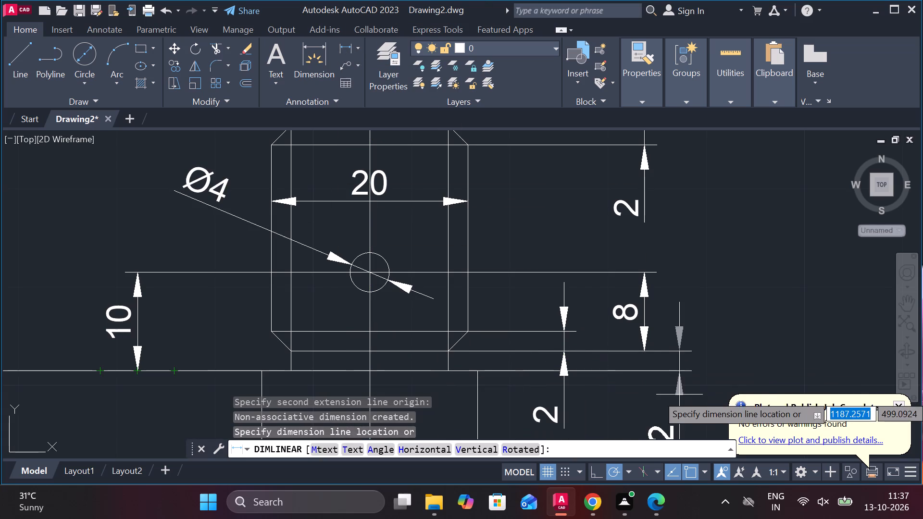
{"action": "left_click", "coordinate": [643, 385]}
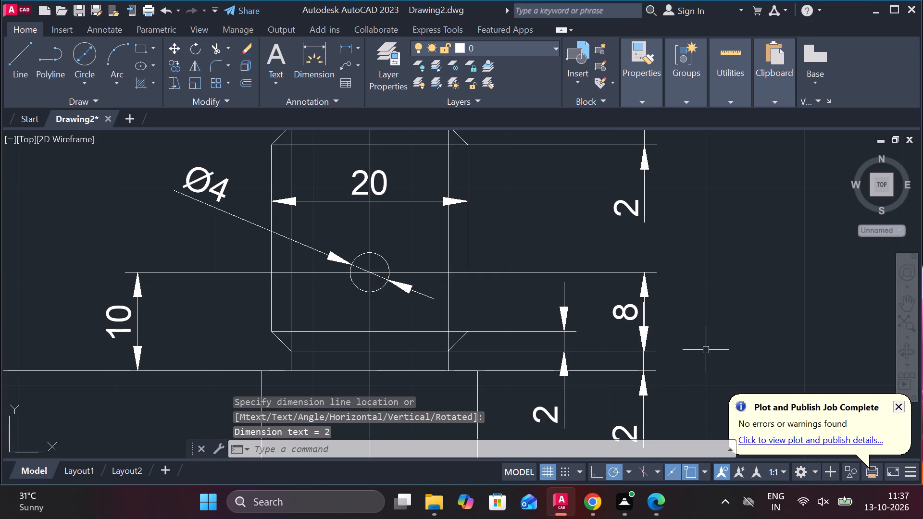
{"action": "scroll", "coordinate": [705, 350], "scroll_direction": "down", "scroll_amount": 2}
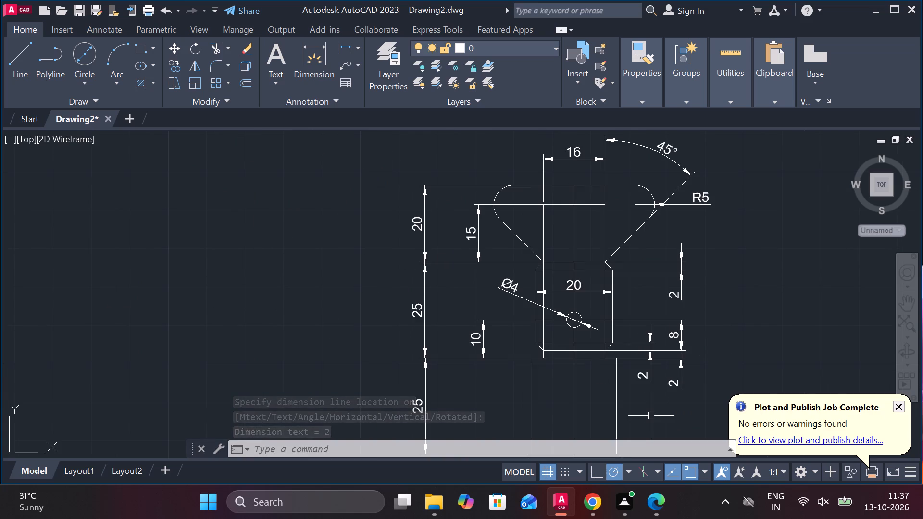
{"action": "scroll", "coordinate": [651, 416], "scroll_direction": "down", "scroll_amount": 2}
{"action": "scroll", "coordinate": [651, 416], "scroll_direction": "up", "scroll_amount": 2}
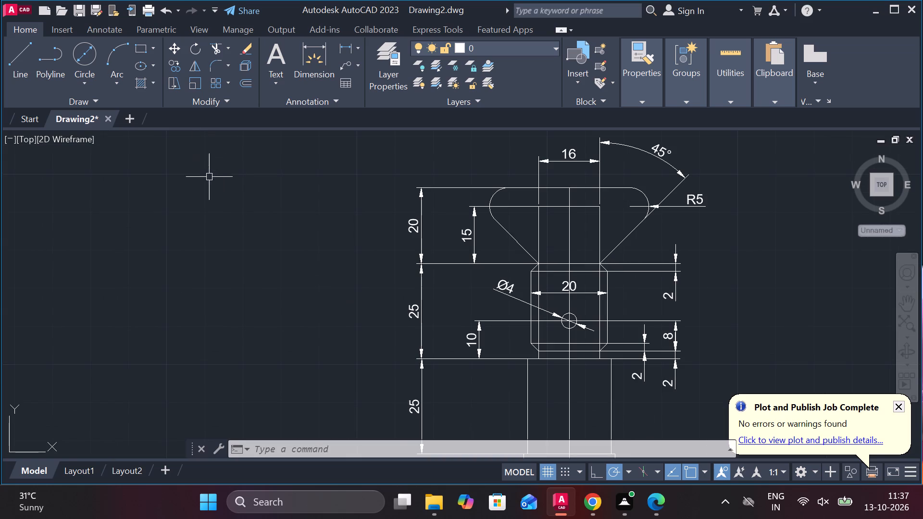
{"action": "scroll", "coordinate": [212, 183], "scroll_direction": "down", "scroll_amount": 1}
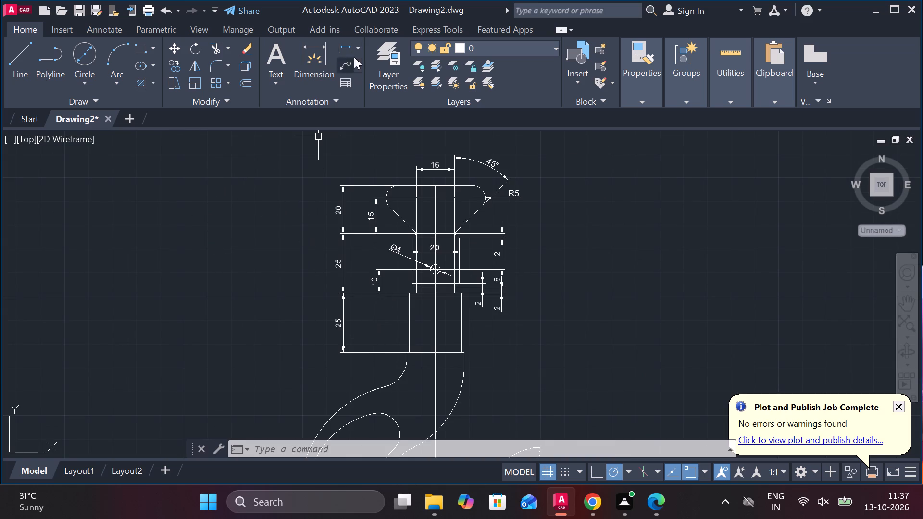
Add a horizontal linear dimension for the width of the lower shank, placed inside the shank at about mid-height.
{"action": "left_click", "coordinate": [347, 46]}
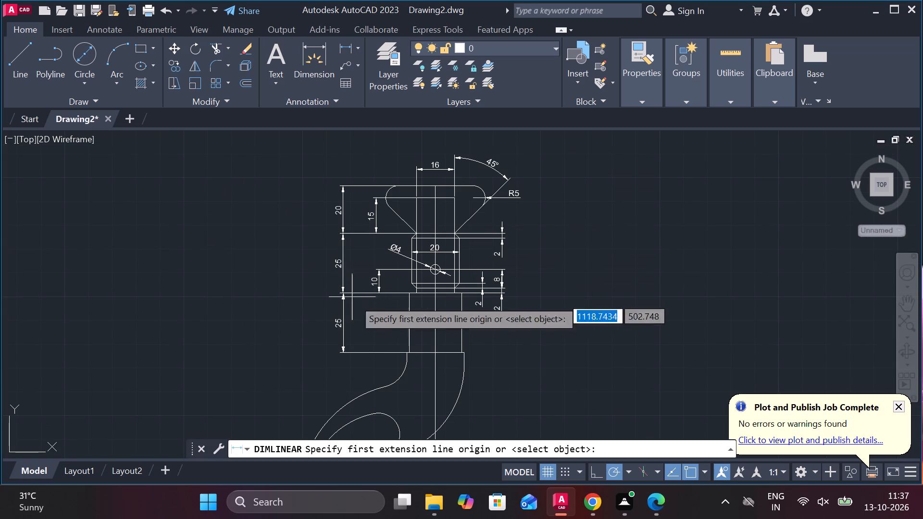
{"action": "left_click", "coordinate": [409, 328]}
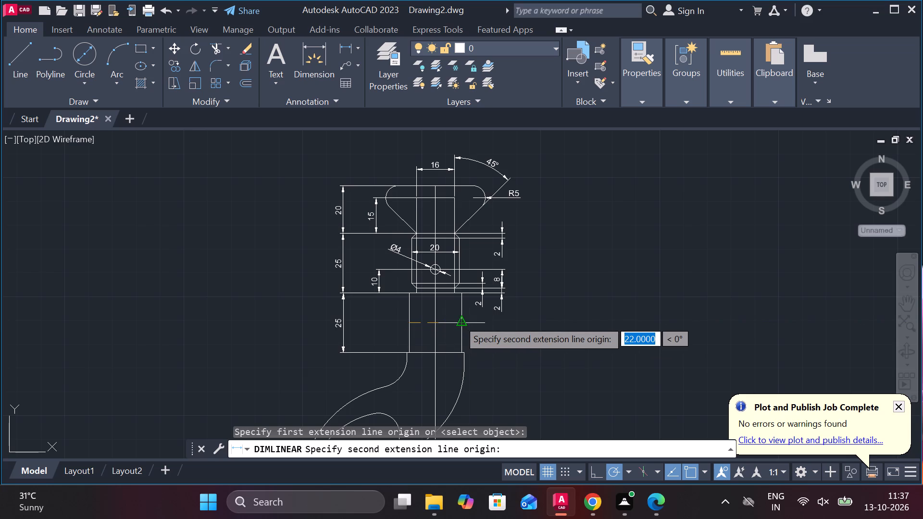
{"action": "left_click", "coordinate": [458, 320]}
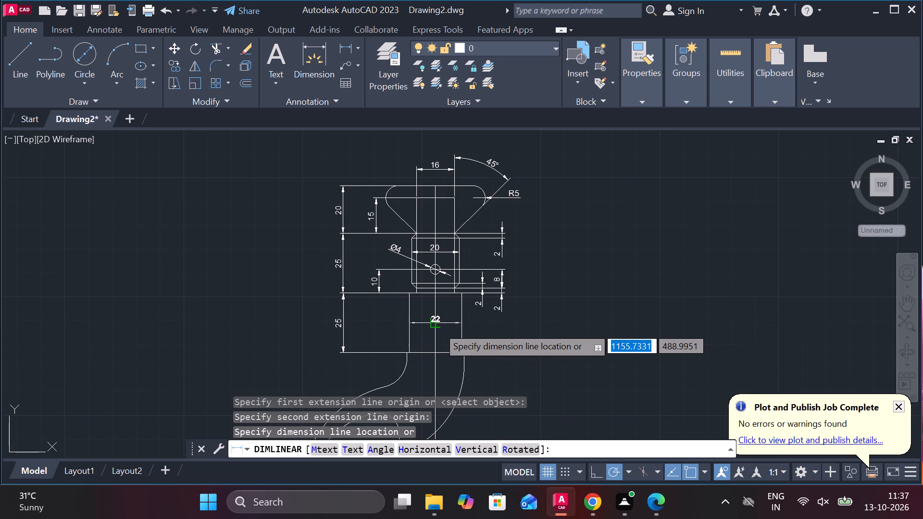
{"action": "left_click", "coordinate": [489, 326]}
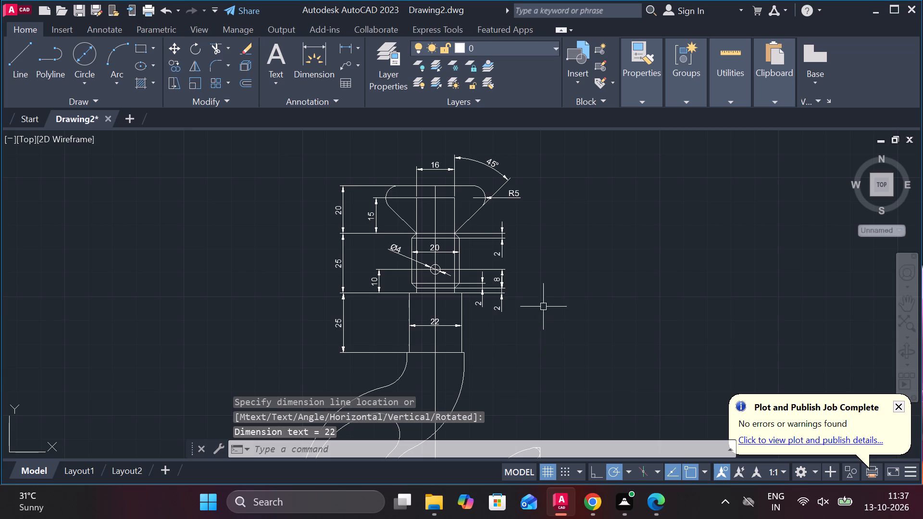
Add a horizontal linear dimension for the small step between the shank's right edge and the hook body's top right corner, placed just above it.
{"action": "left_click", "coordinate": [343, 45]}
{"action": "scroll", "coordinate": [439, 352], "scroll_direction": "up", "scroll_amount": 3}
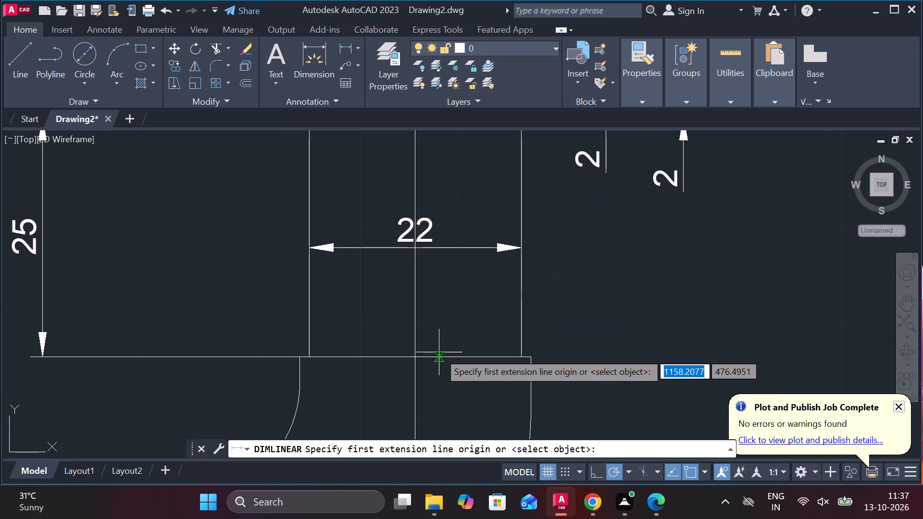
{"action": "left_click", "coordinate": [519, 357]}
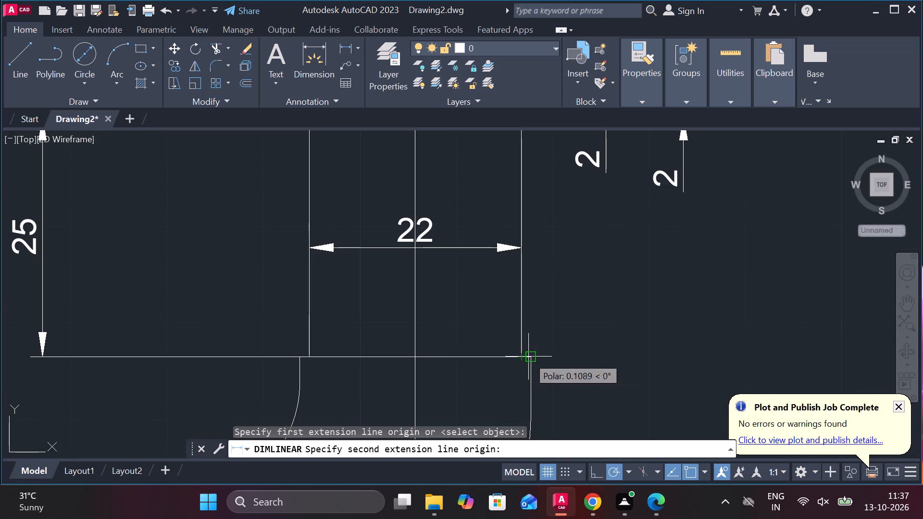
{"action": "left_click", "coordinate": [529, 357]}
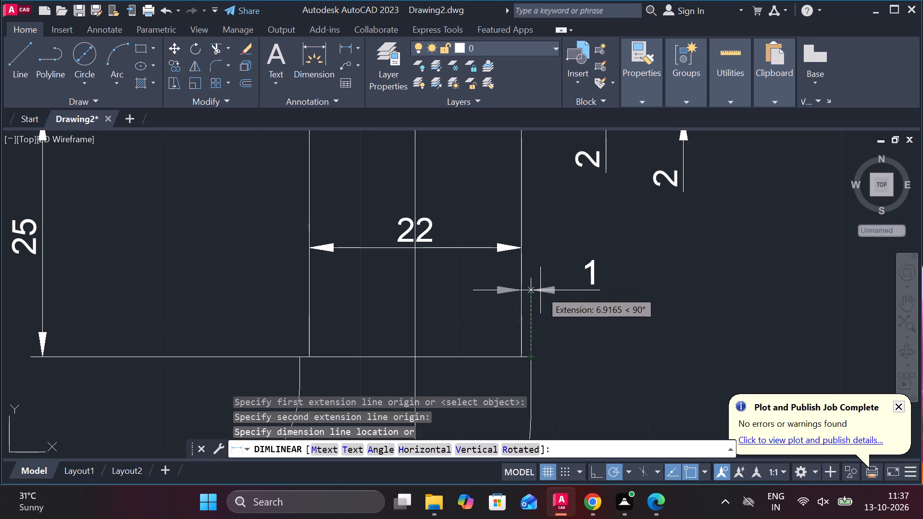
{"action": "left_click", "coordinate": [540, 306]}
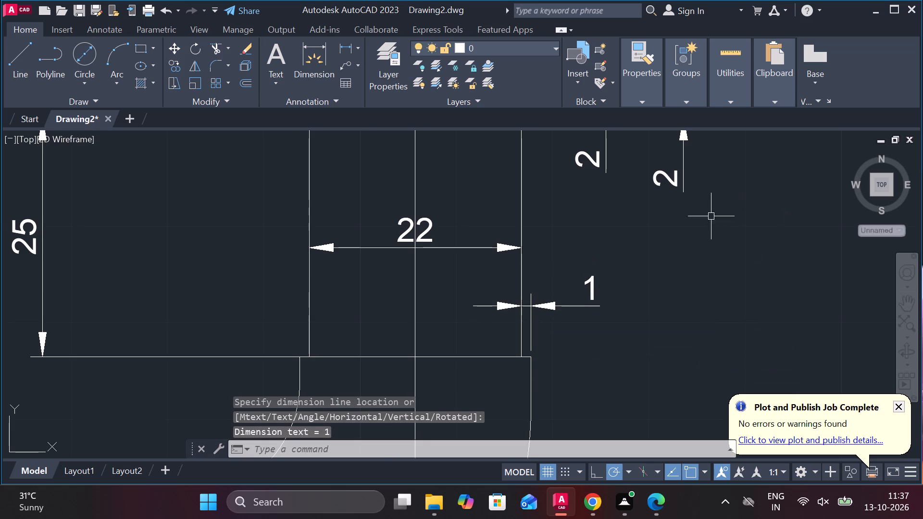
Add a radius dimension to the large arc descending from the shank's lower right corner, with the text outside to the right.
{"action": "scroll", "coordinate": [708, 219], "scroll_direction": "down", "scroll_amount": 2}
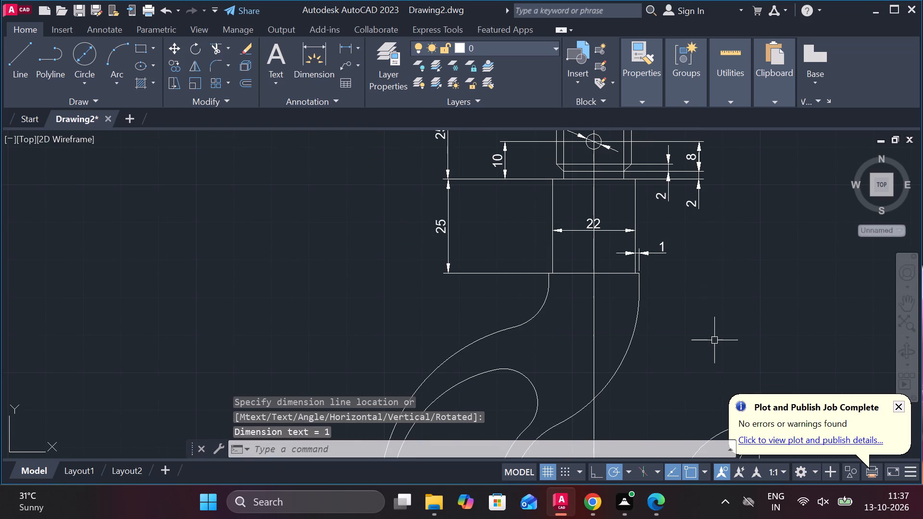
{"action": "scroll", "coordinate": [714, 342], "scroll_direction": "down", "scroll_amount": 1}
{"action": "scroll", "coordinate": [387, 206], "scroll_direction": "down", "scroll_amount": 2}
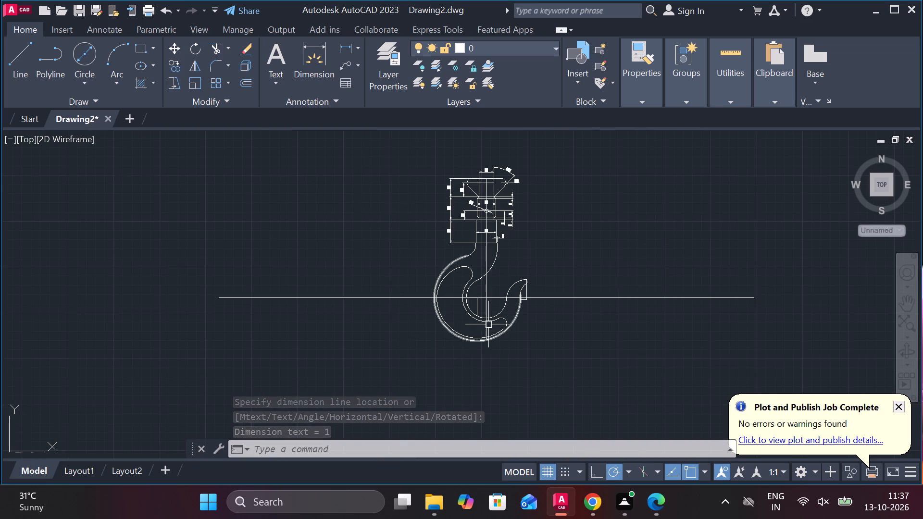
{"action": "scroll", "coordinate": [477, 277], "scroll_direction": "up", "scroll_amount": 2}
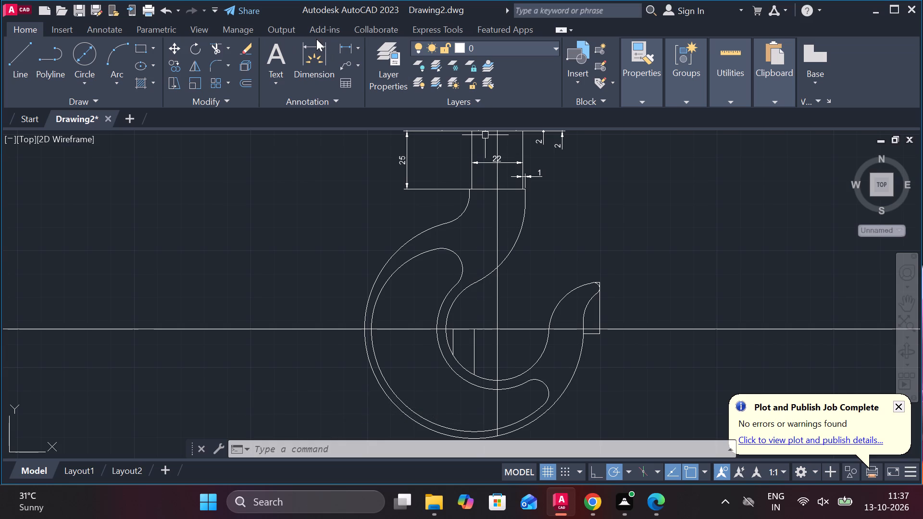
{"action": "left_click", "coordinate": [360, 51]}
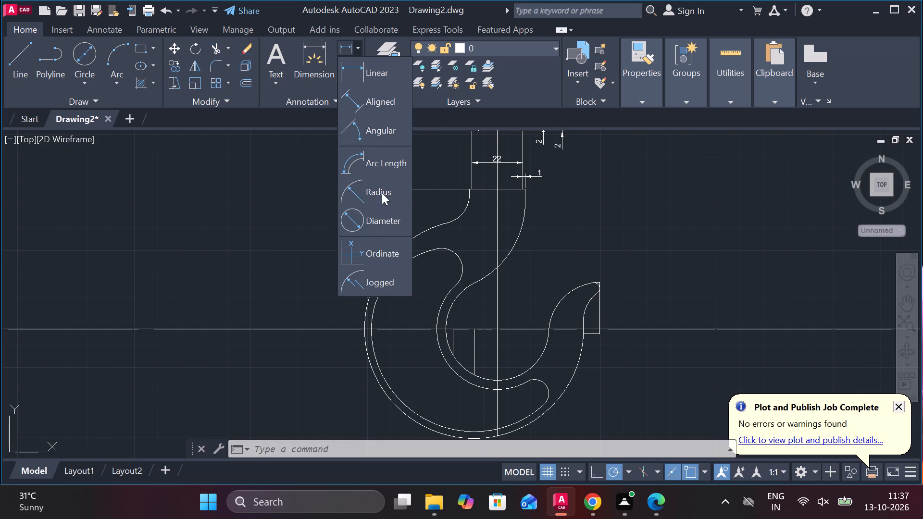
{"action": "left_click", "coordinate": [382, 193]}
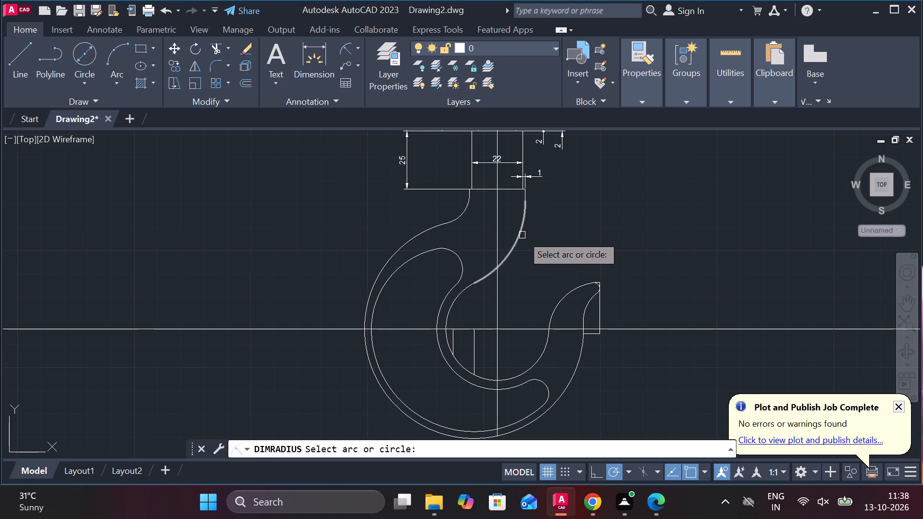
{"action": "left_click", "coordinate": [522, 235]}
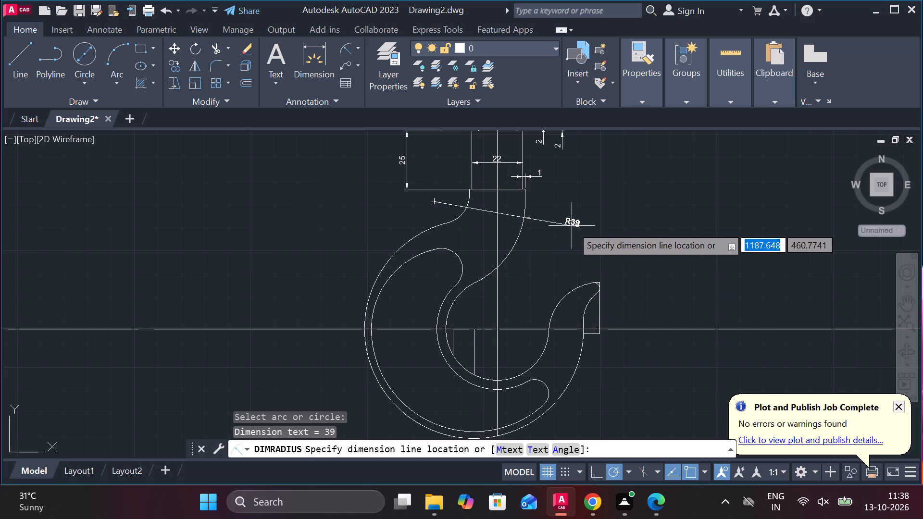
{"action": "left_click", "coordinate": [564, 226]}
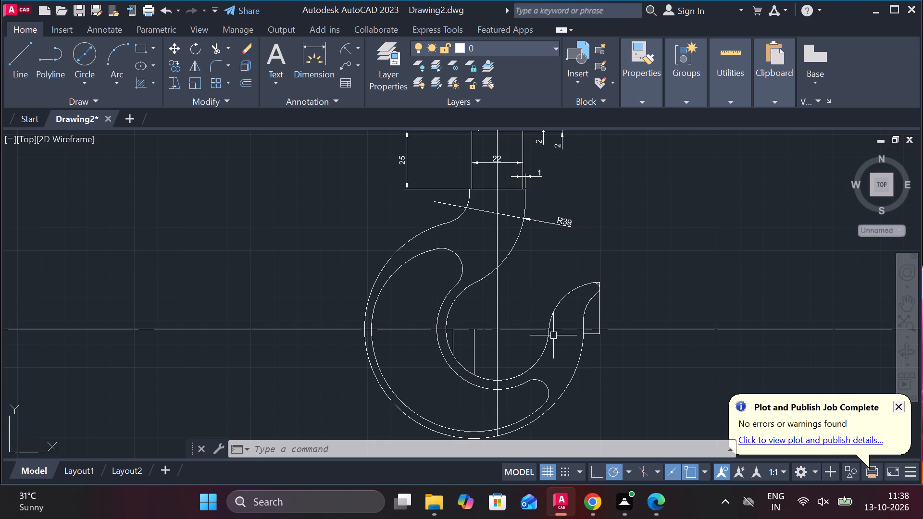
Copy the vertical centreline 52 to the right, beyond the hook's tip.
{"action": "left_click", "coordinate": [498, 288]}
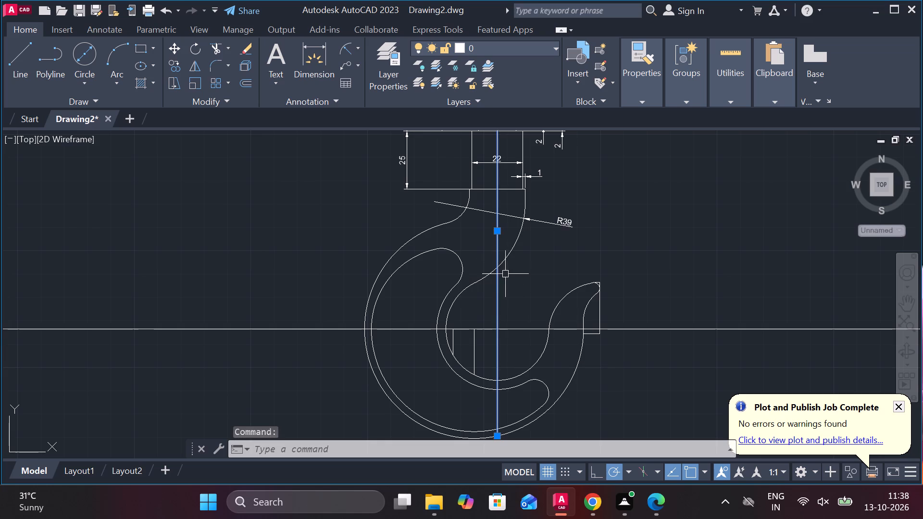
{"action": "left_click", "coordinate": [178, 63]}
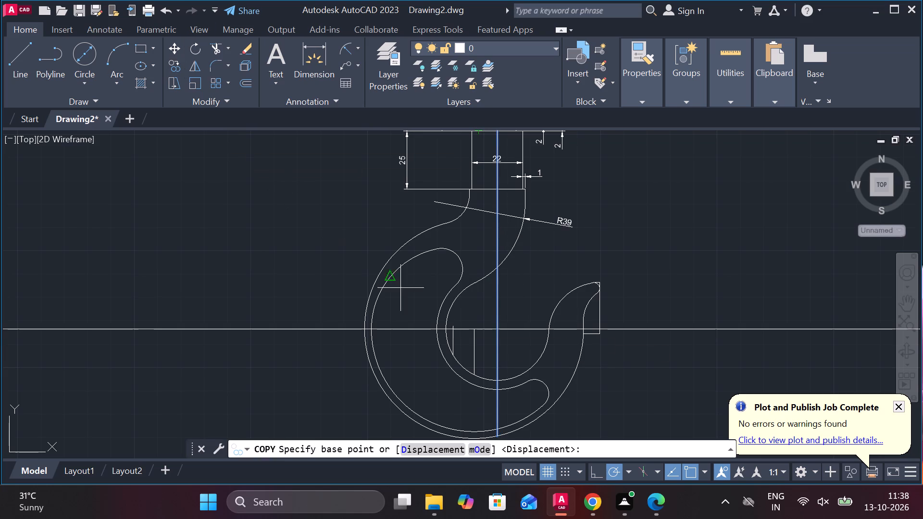
{"action": "left_click", "coordinate": [499, 332]}
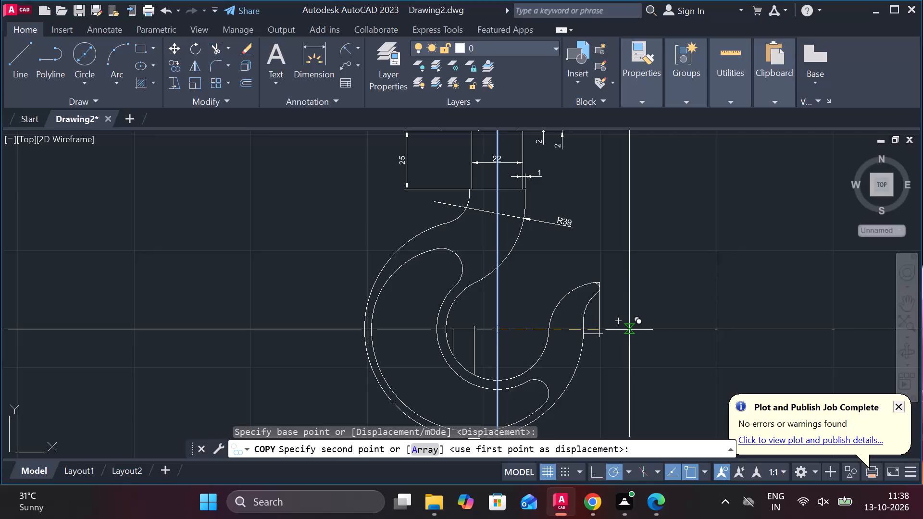
{"action": "type", "text": "52"}
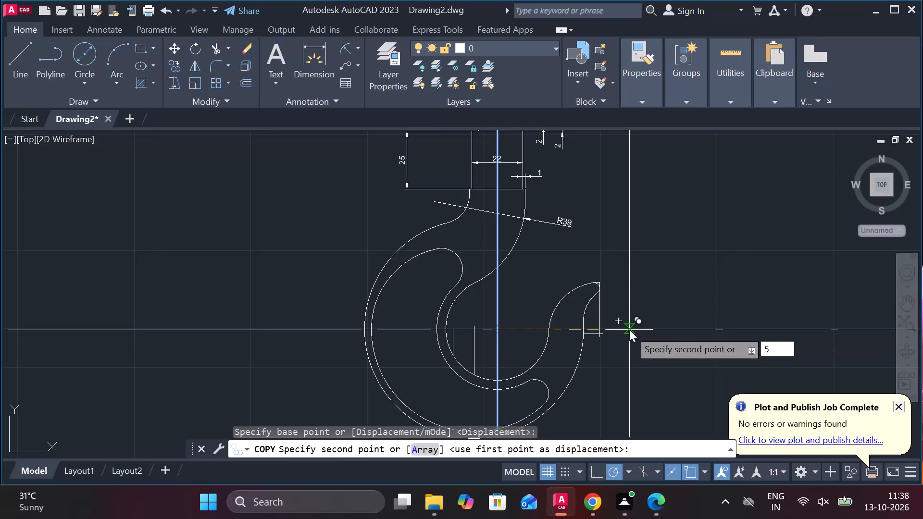
{"action": "key", "text": "Return"}
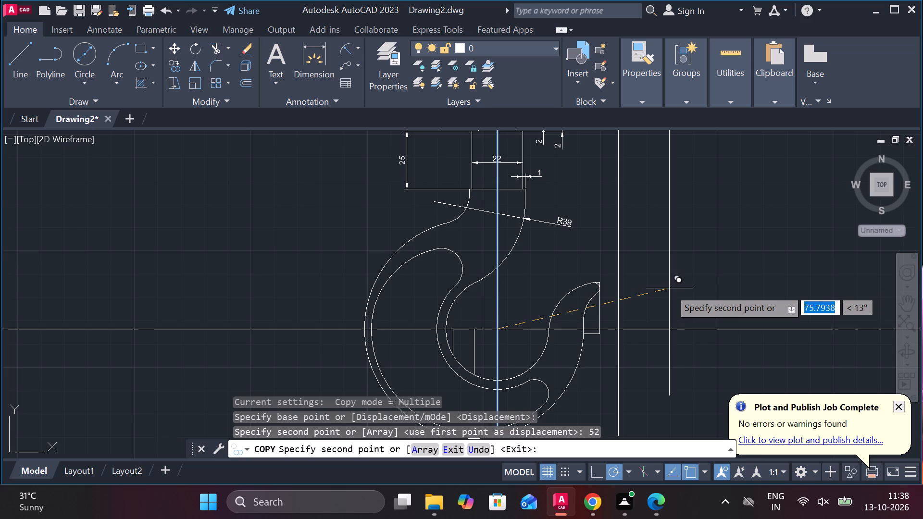
{"action": "key", "text": "Escape"}
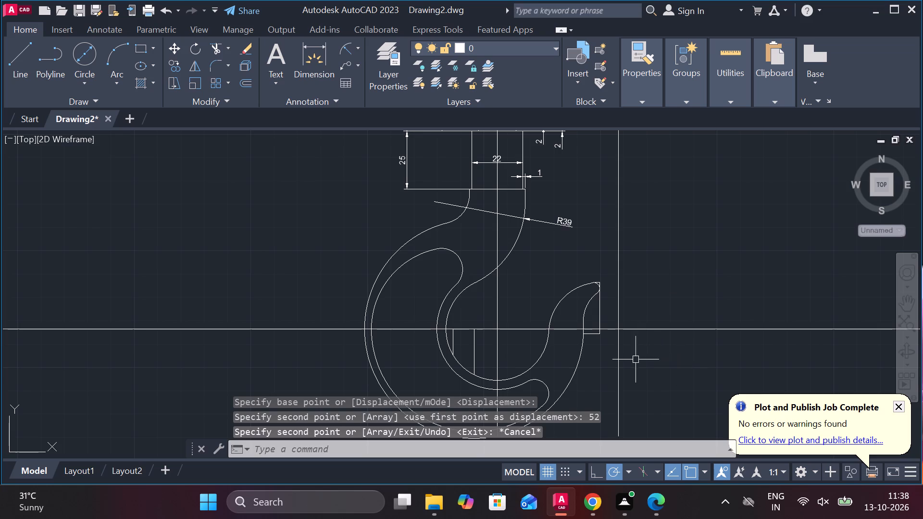
Copy the horizontal centreline 5 upward.
{"action": "left_click", "coordinate": [669, 331]}
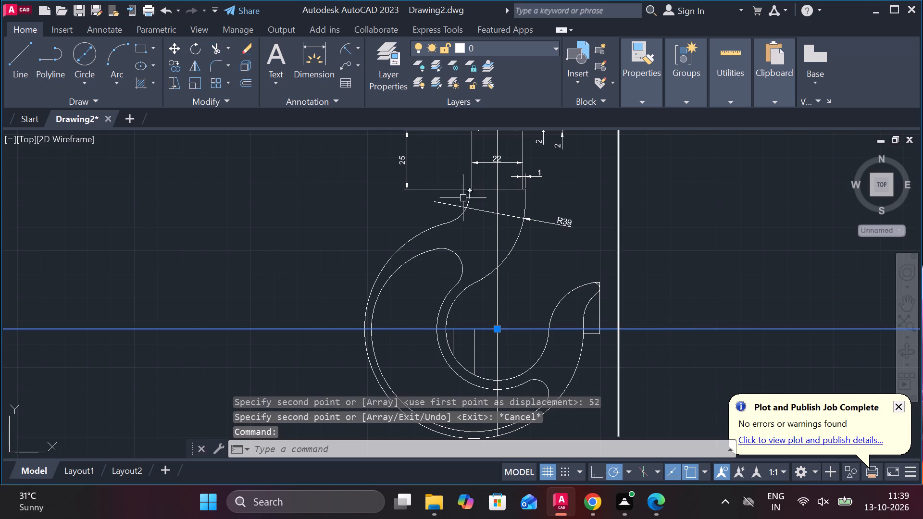
{"action": "left_click", "coordinate": [172, 63]}
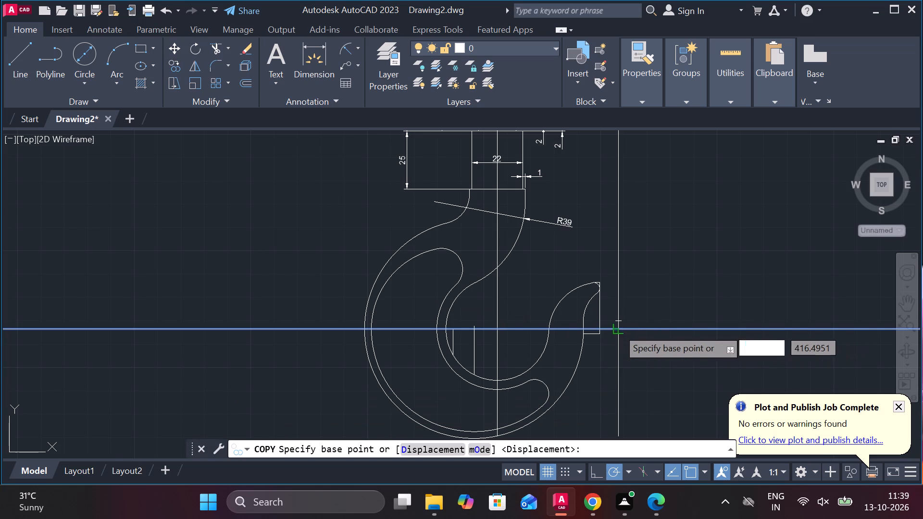
{"action": "left_click", "coordinate": [666, 331]}
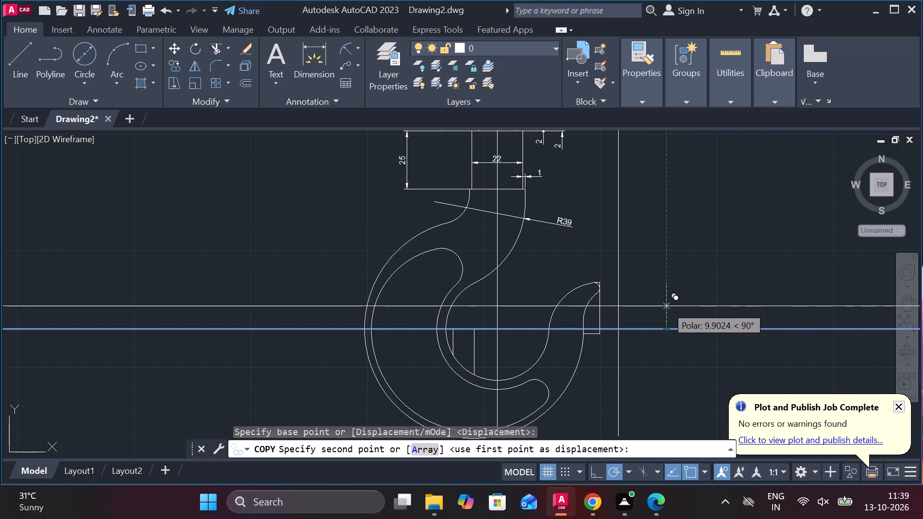
{"action": "key", "text": "5"}
{"action": "key", "text": "Return"}
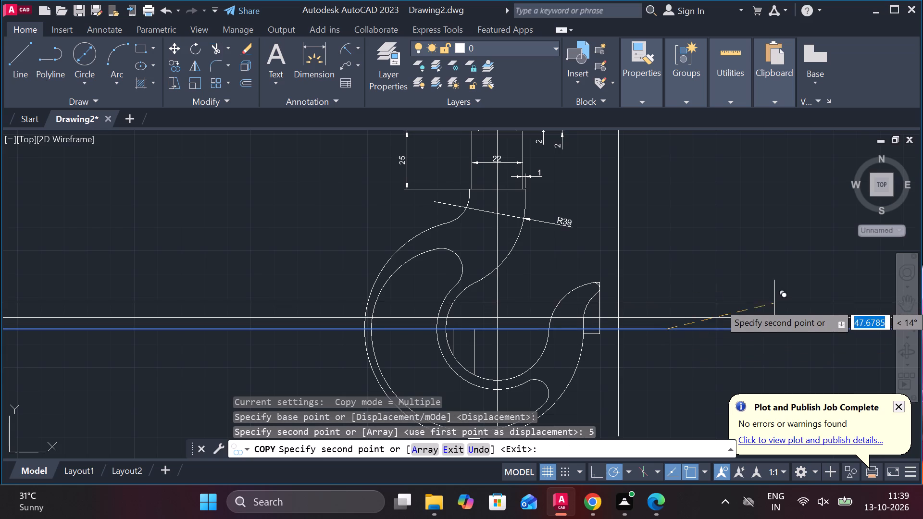
{"action": "key", "text": "Escape"}
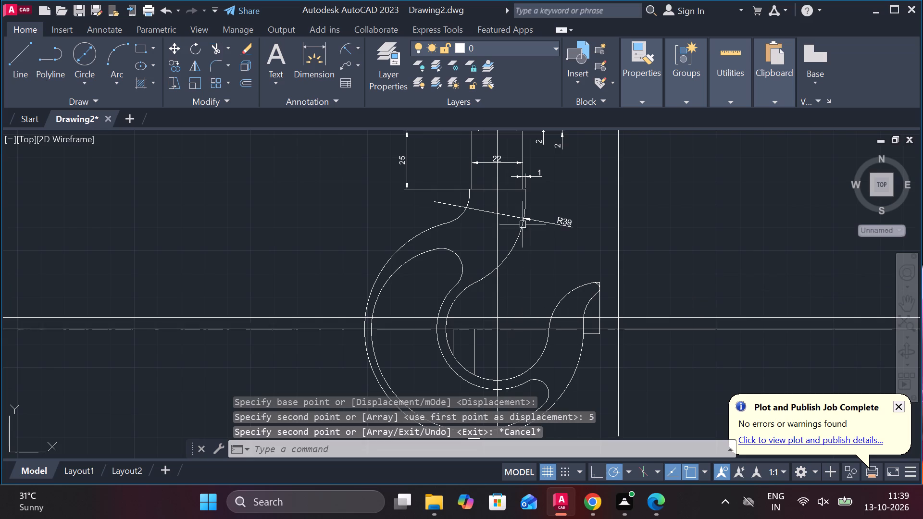
Trim the part of the copied horizontal line that extends to the right of the copied vertical line.
{"action": "left_click", "coordinate": [217, 41]}
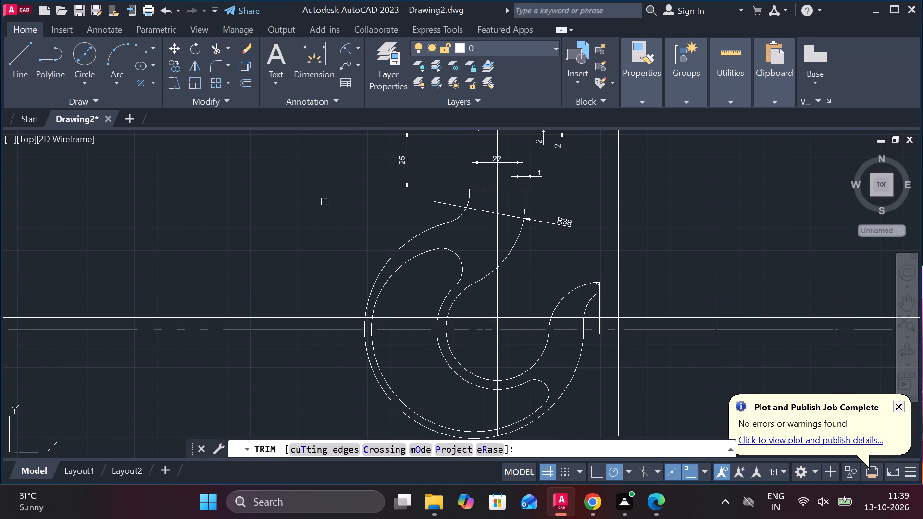
{"action": "left_click", "coordinate": [676, 318]}
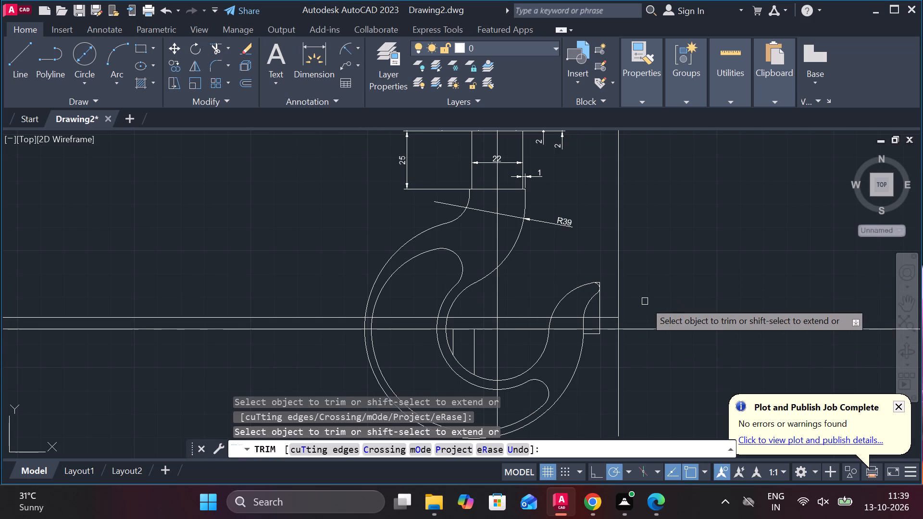
{"action": "scroll", "coordinate": [645, 301], "scroll_direction": "up", "scroll_amount": 1}
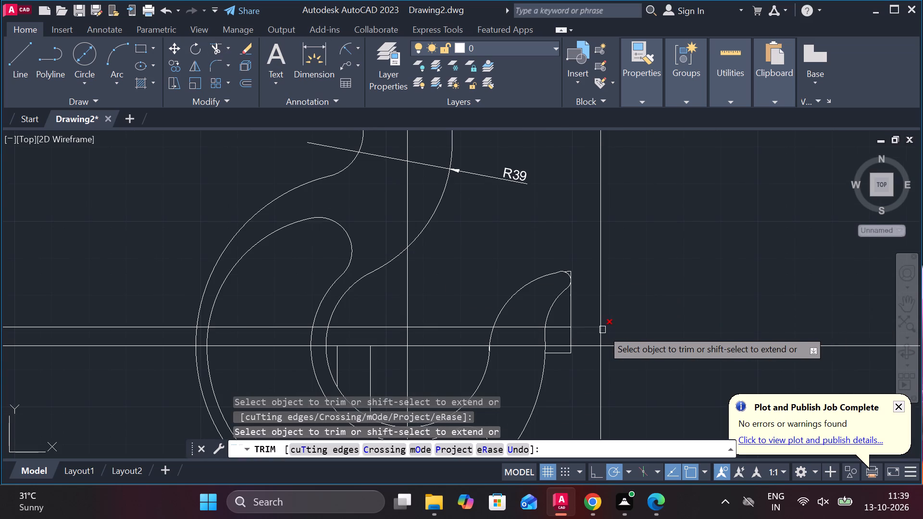
{"action": "key", "text": "Escape"}
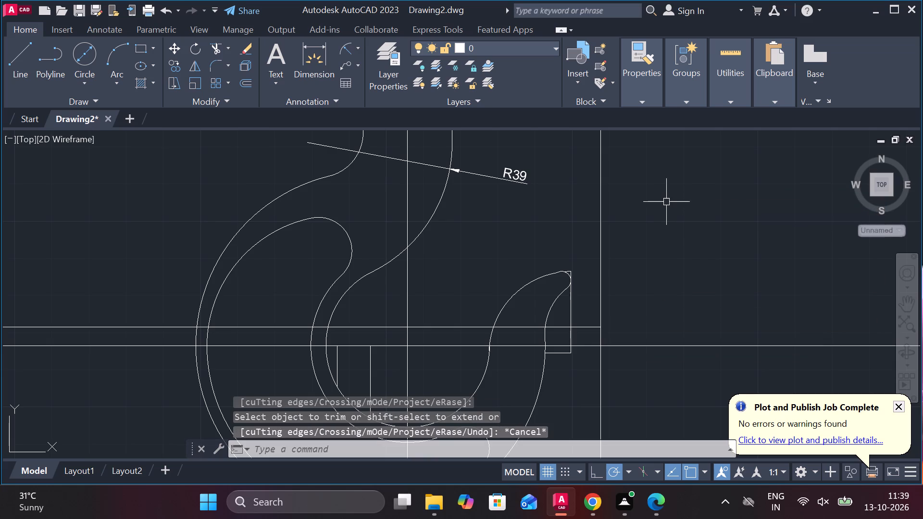
Draw a circle of radius 15 centred where the copied horizontal and vertical lines meet, beside the hook's tip.
{"action": "left_click", "coordinate": [87, 78]}
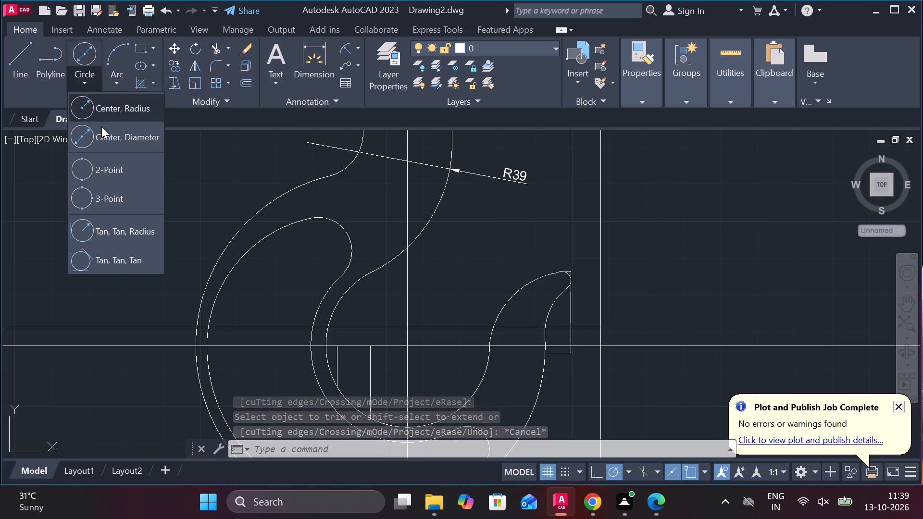
{"action": "left_click", "coordinate": [106, 116]}
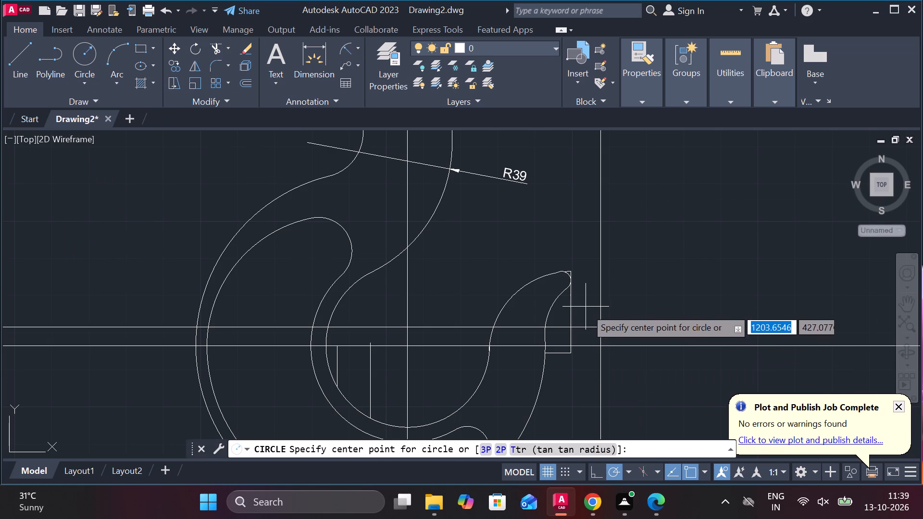
{"action": "left_click", "coordinate": [599, 329]}
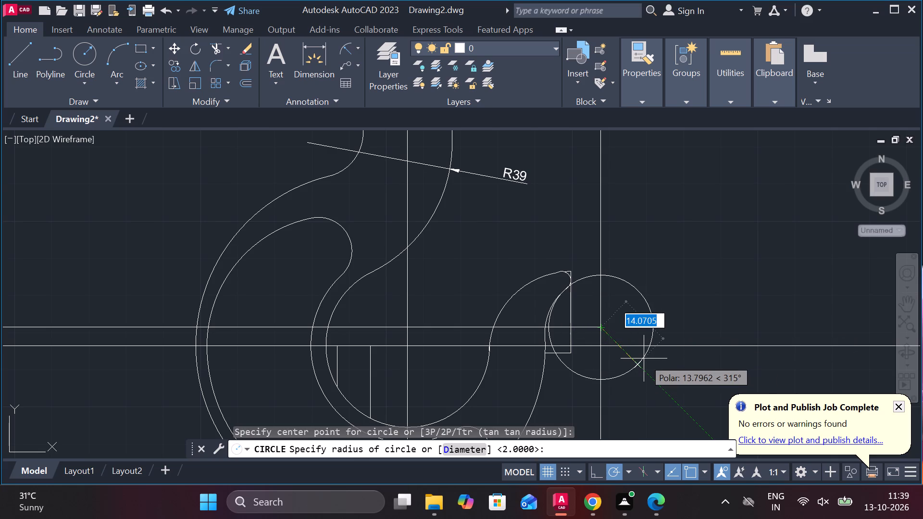
{"action": "key", "text": "1"}
{"action": "key", "text": "5"}
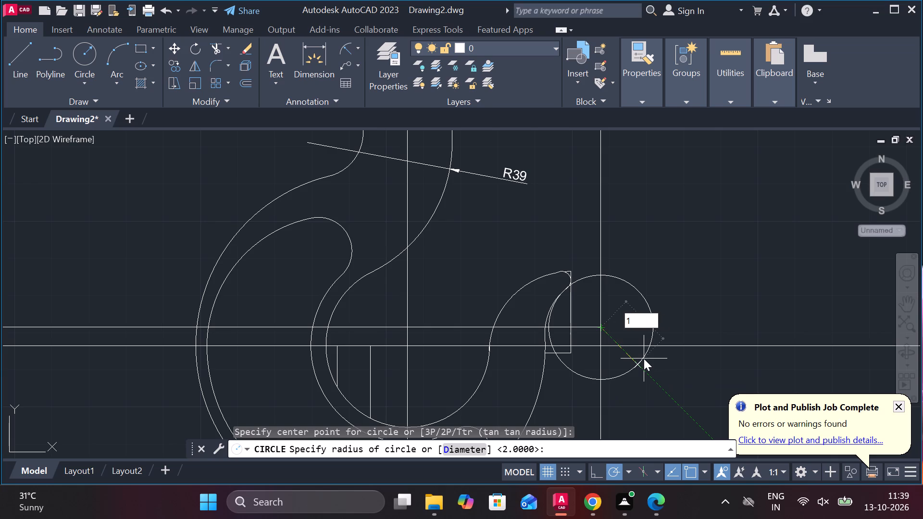
{"action": "key", "text": "Return"}
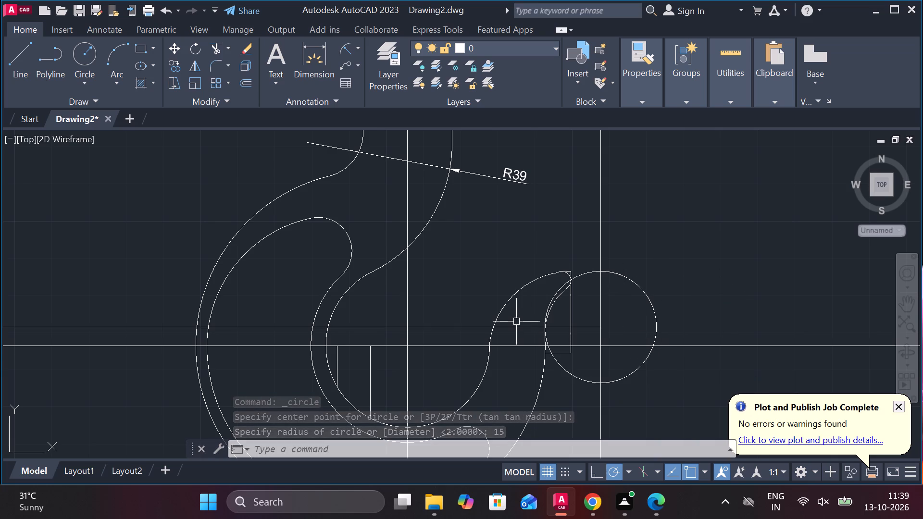
Trim the short horizontal line at the hook's tip and the vertical construction line down to the copied horizontal line.
{"action": "scroll", "coordinate": [516, 321], "scroll_direction": "down", "scroll_amount": 1}
{"action": "scroll", "coordinate": [518, 324], "scroll_direction": "up", "scroll_amount": 3}
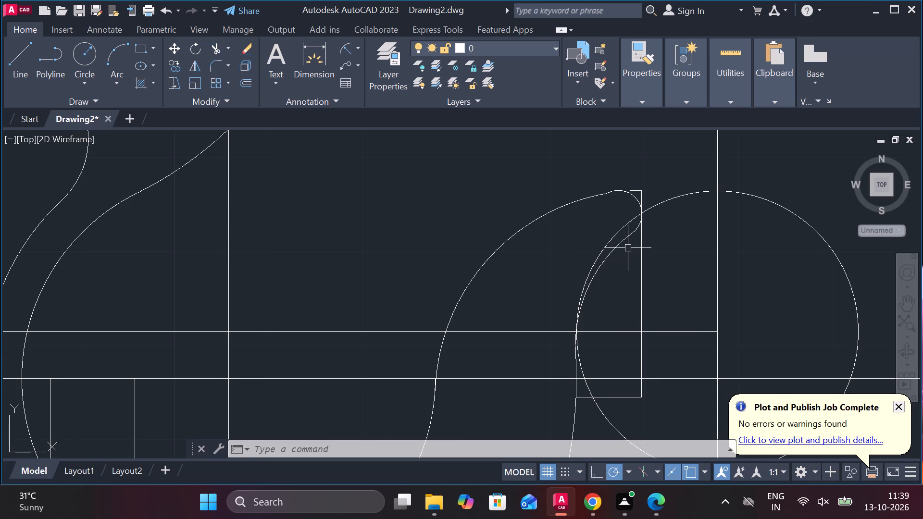
{"action": "scroll", "coordinate": [615, 253], "scroll_direction": "up", "scroll_amount": 2}
{"action": "scroll", "coordinate": [615, 253], "scroll_direction": "down", "scroll_amount": 1}
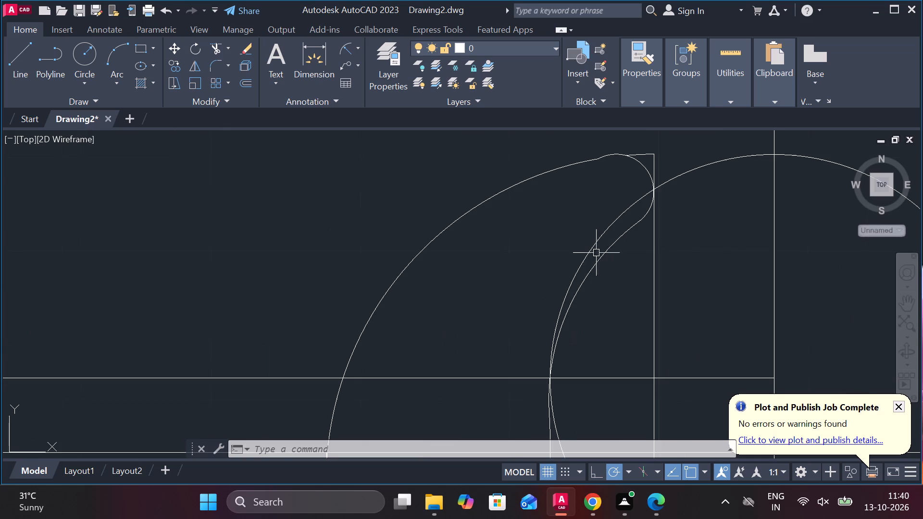
{"action": "left_click", "coordinate": [216, 48]}
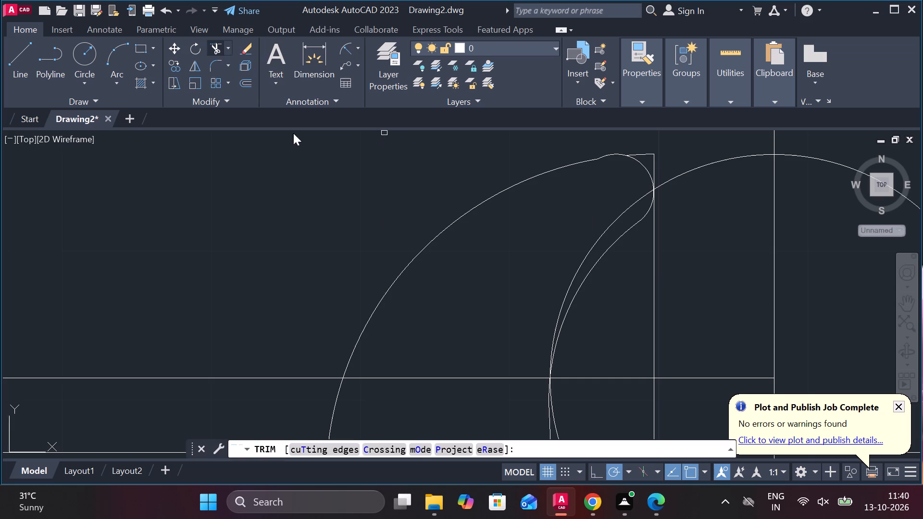
{"action": "left_click", "coordinate": [645, 154]}
{"action": "left_click", "coordinate": [655, 156]}
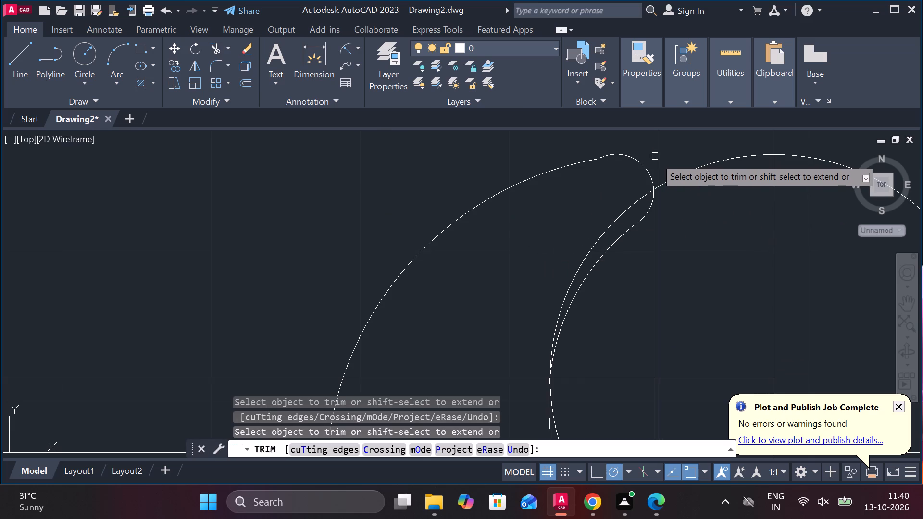
{"action": "left_click", "coordinate": [656, 230]}
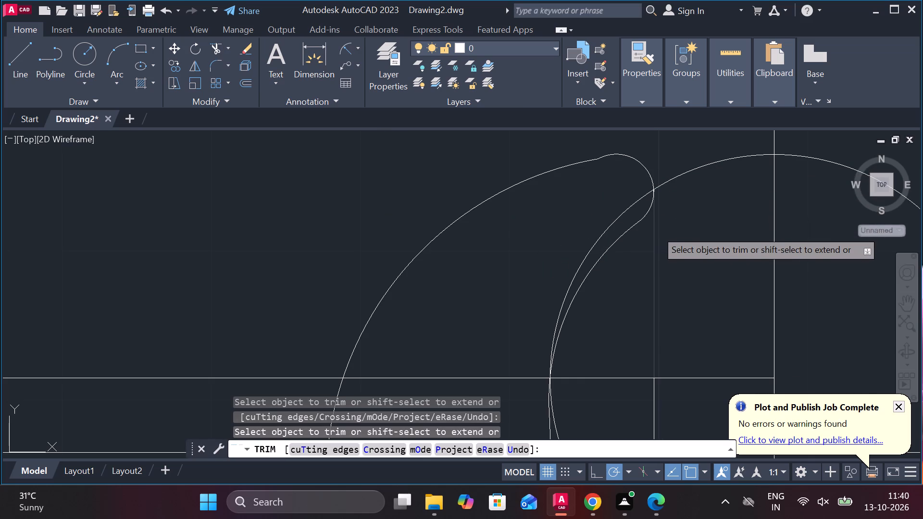
Trim away the tip's old inner curve and its rounded end arc, including the leftover stub at the circle.
{"action": "left_click", "coordinate": [615, 245]}
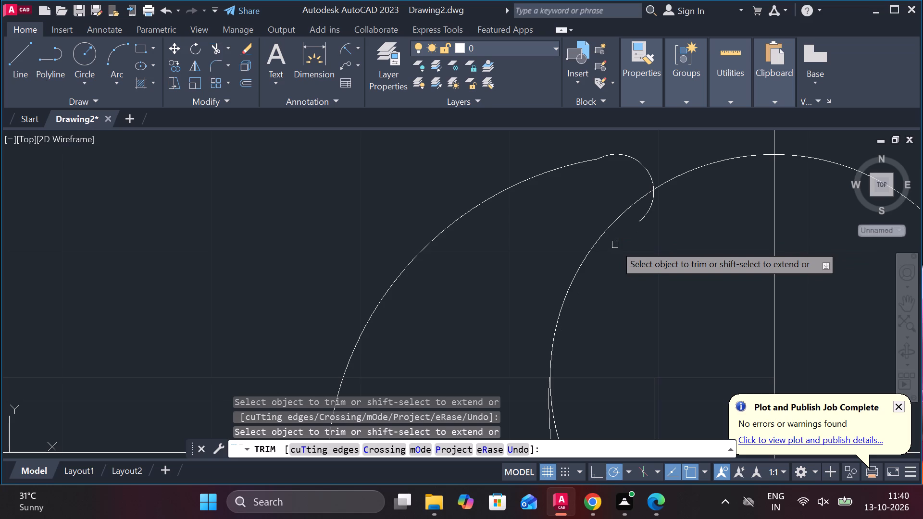
{"action": "left_click", "coordinate": [637, 157]}
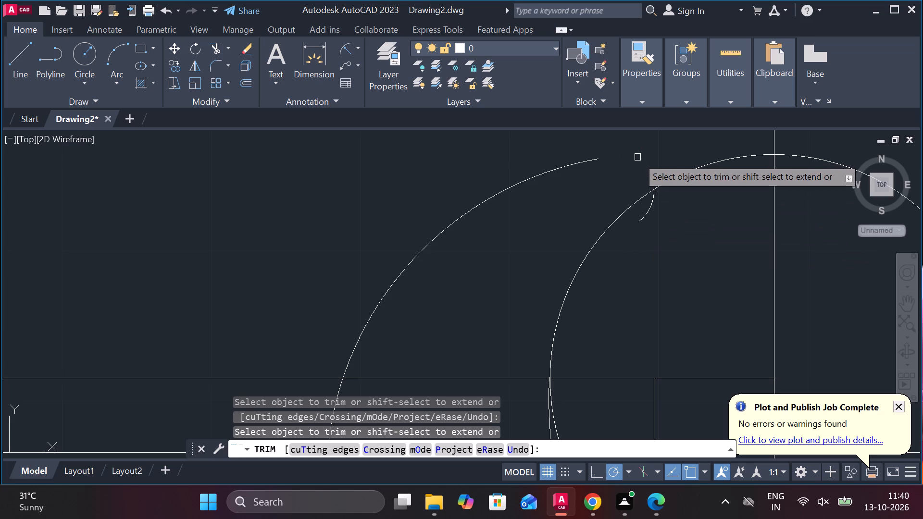
{"action": "left_click", "coordinate": [652, 208]}
{"action": "scroll", "coordinate": [655, 203], "scroll_direction": "up", "scroll_amount": 2}
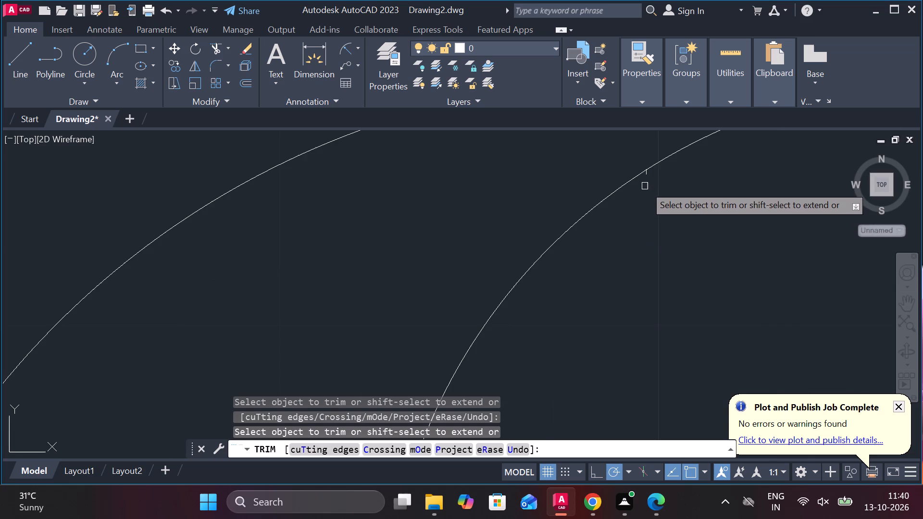
{"action": "left_click", "coordinate": [648, 177]}
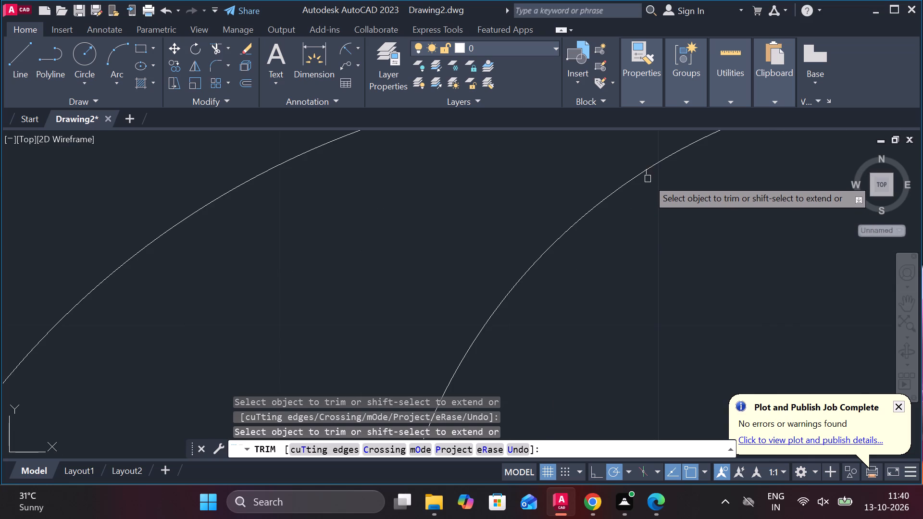
{"action": "scroll", "coordinate": [648, 179], "scroll_direction": "up", "scroll_amount": 1}
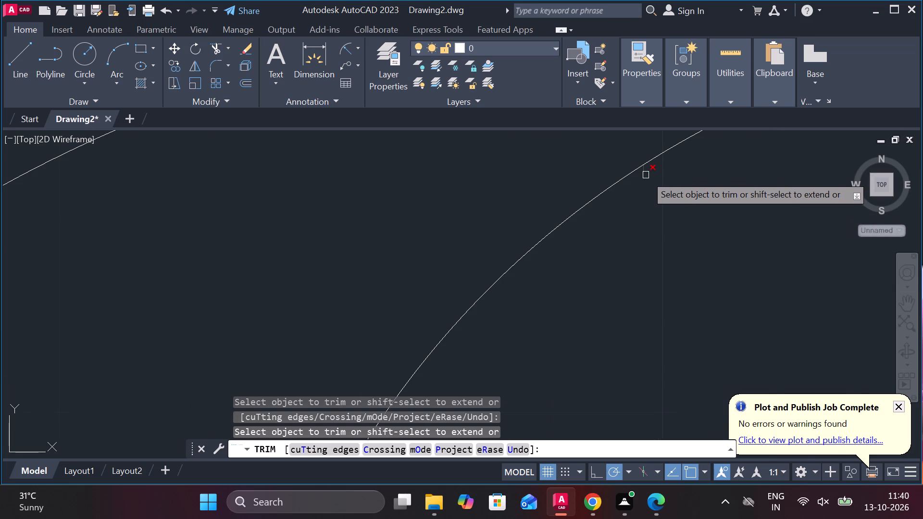
{"action": "left_click", "coordinate": [646, 175]}
{"action": "scroll", "coordinate": [646, 175], "scroll_direction": "down", "scroll_amount": 4}
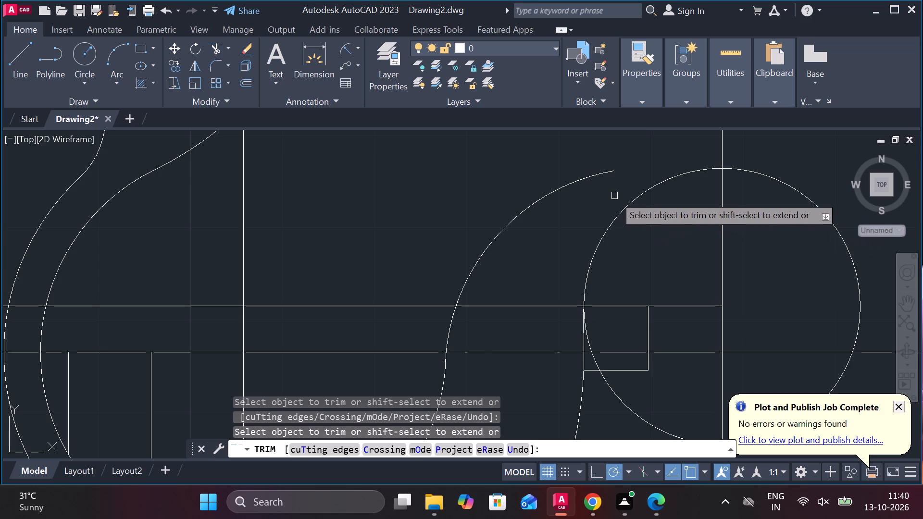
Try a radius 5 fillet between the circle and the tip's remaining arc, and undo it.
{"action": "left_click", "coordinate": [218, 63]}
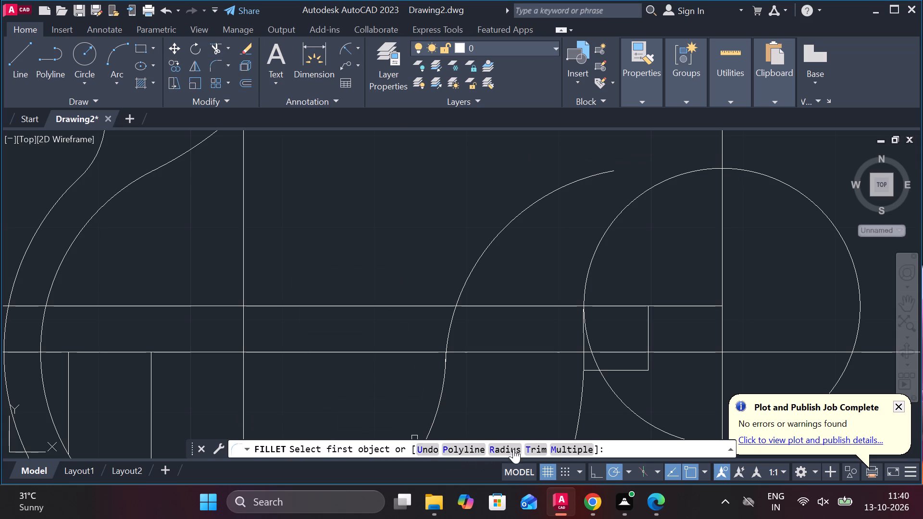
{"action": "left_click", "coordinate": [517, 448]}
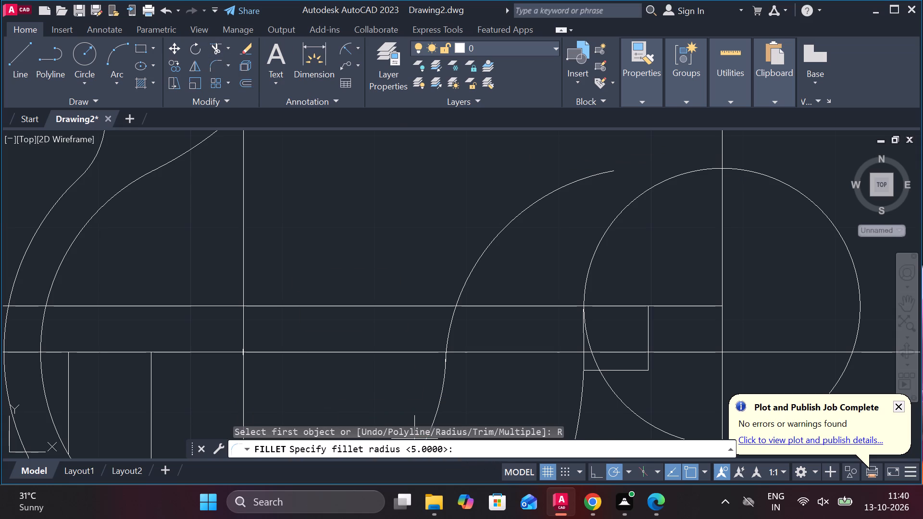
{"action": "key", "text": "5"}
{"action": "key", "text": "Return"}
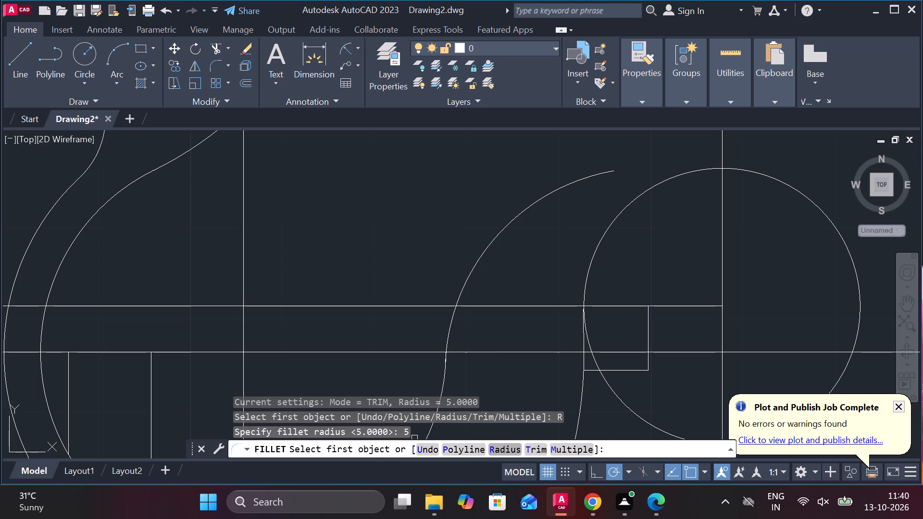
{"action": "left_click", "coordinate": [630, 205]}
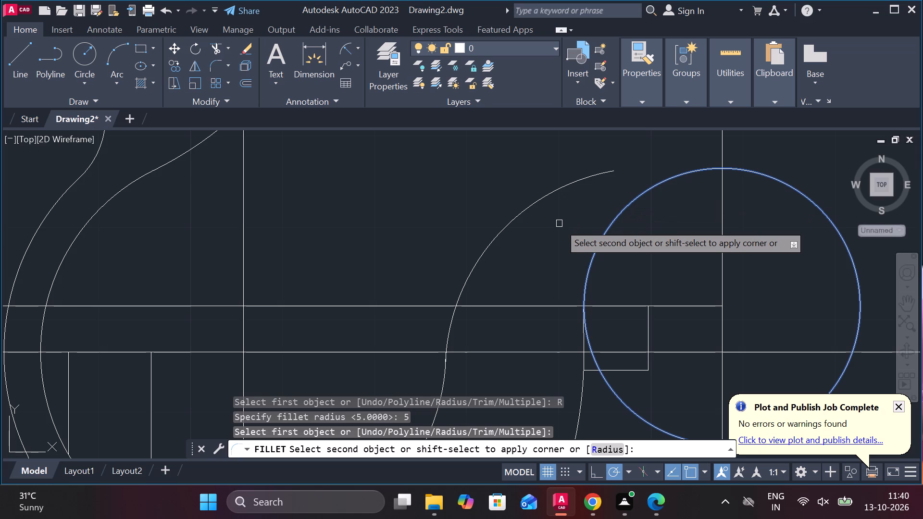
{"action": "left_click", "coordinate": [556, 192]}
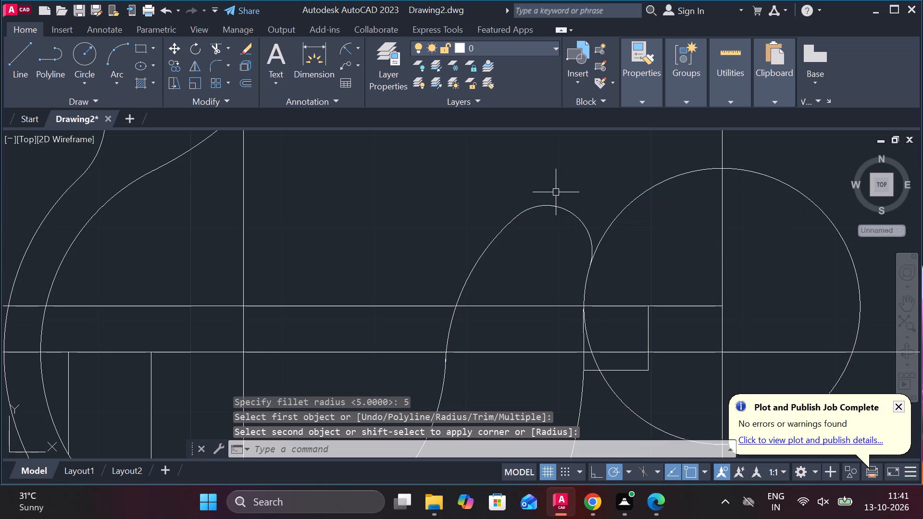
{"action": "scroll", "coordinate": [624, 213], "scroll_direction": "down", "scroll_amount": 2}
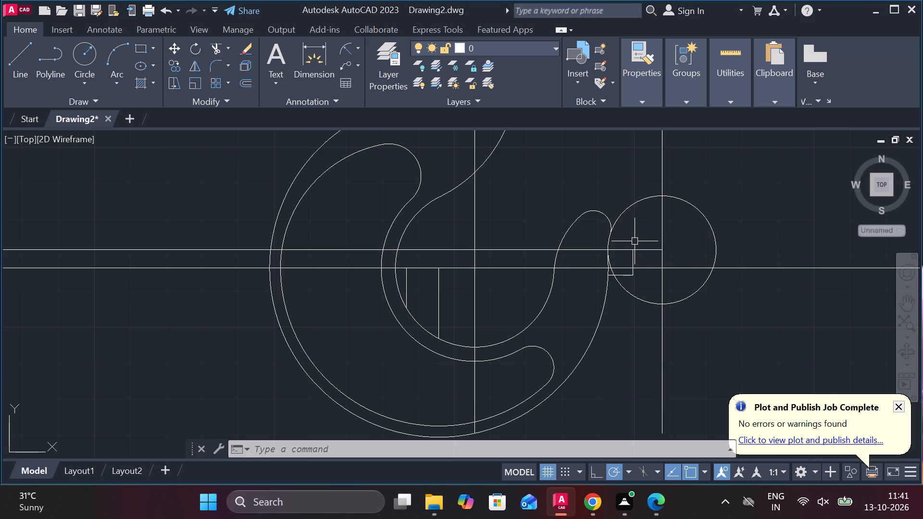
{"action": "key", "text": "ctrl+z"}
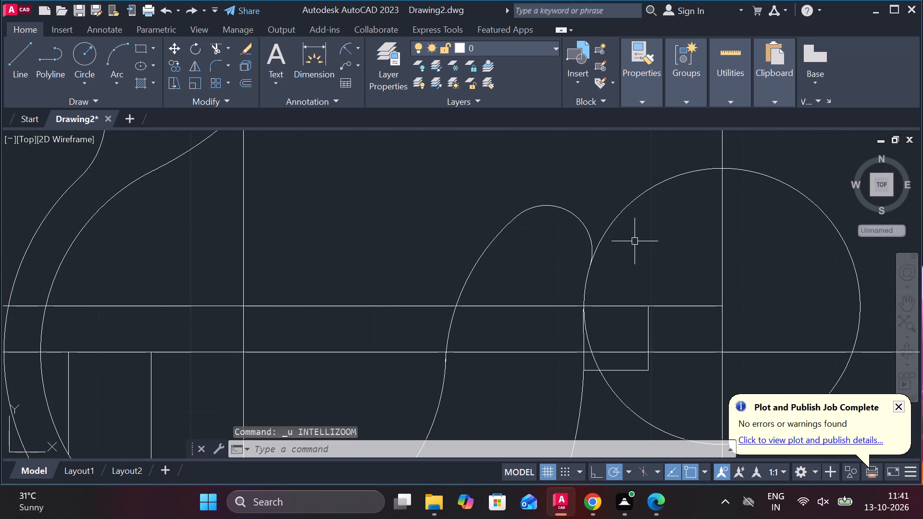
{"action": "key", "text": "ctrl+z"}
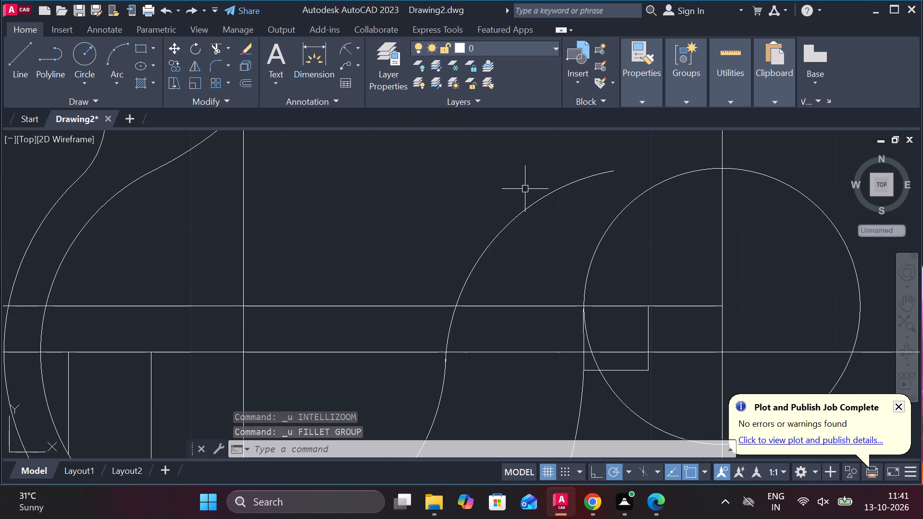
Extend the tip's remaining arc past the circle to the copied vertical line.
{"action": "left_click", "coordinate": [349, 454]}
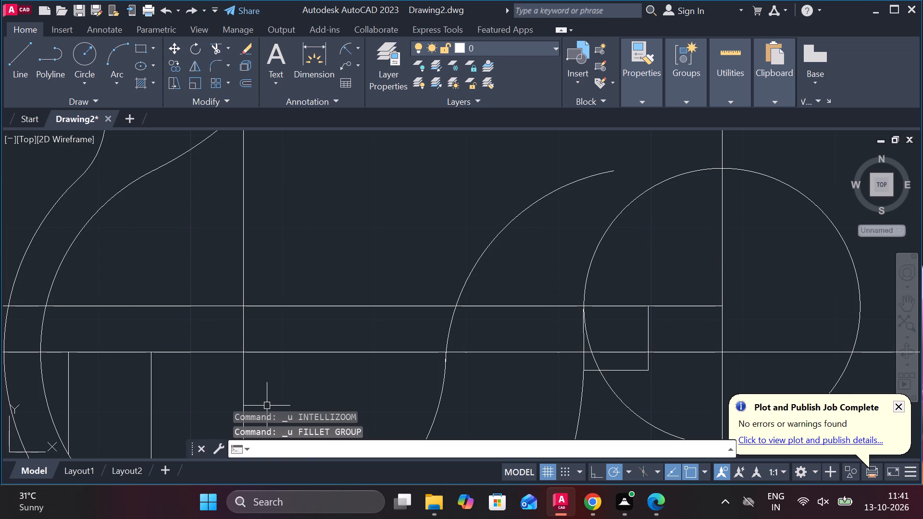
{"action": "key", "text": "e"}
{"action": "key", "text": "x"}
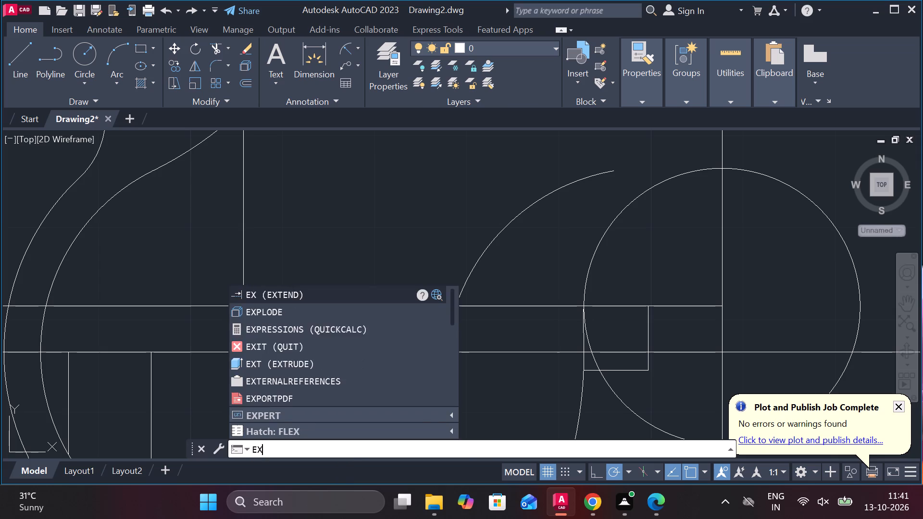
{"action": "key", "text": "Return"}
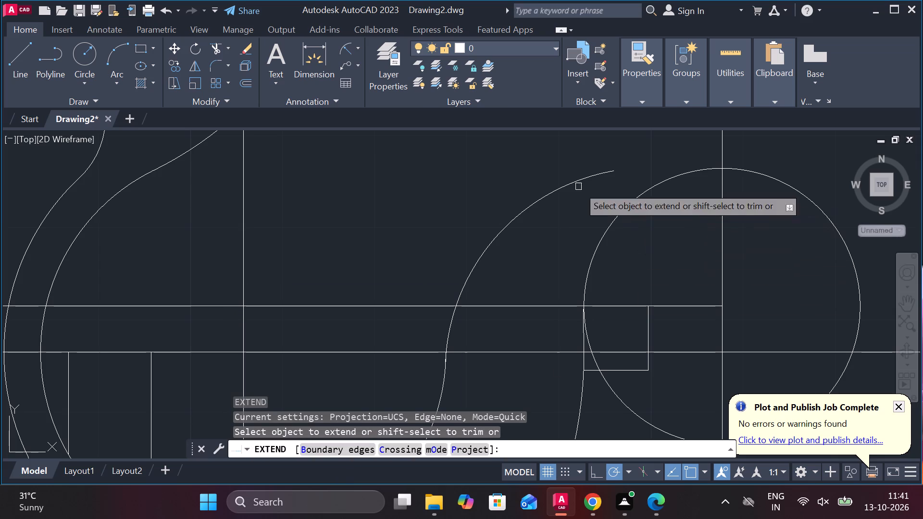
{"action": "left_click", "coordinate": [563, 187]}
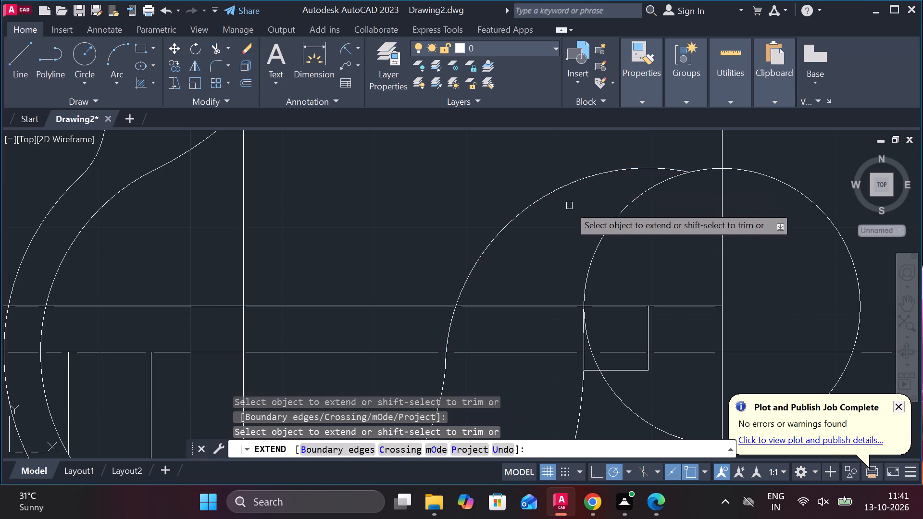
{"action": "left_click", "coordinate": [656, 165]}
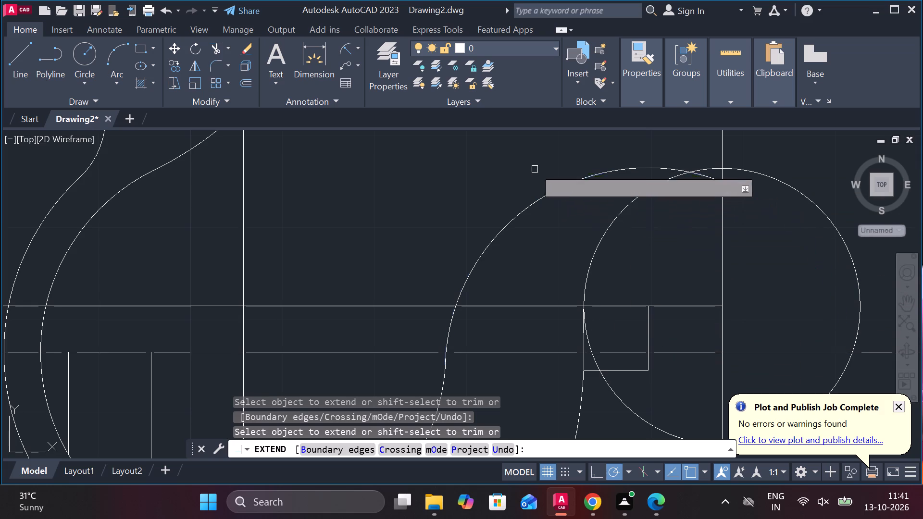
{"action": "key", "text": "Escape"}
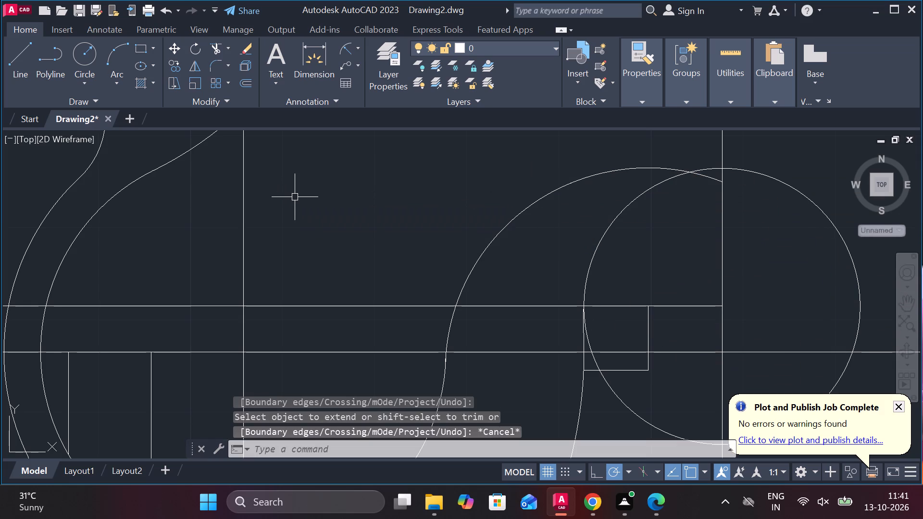
Fillet the tip's arc and the radius 15 circle with a radius of 2.5.
{"action": "left_click", "coordinate": [214, 62]}
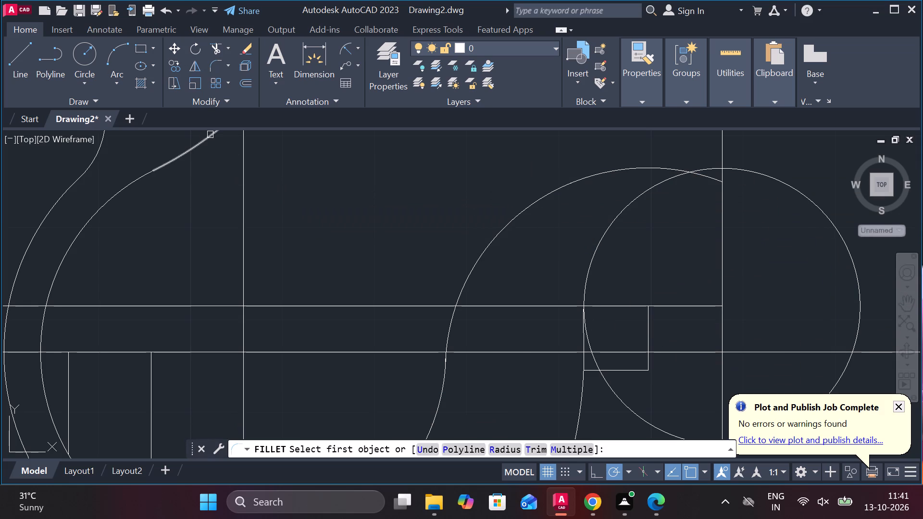
{"action": "left_click", "coordinate": [503, 451]}
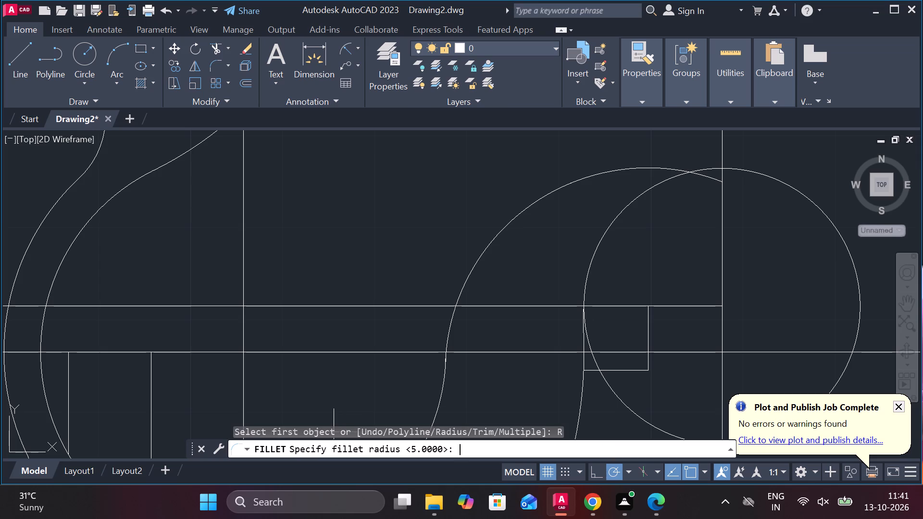
{"action": "key", "text": "2"}
{"action": "type", "text": ".5"}
{"action": "key", "text": "Return"}
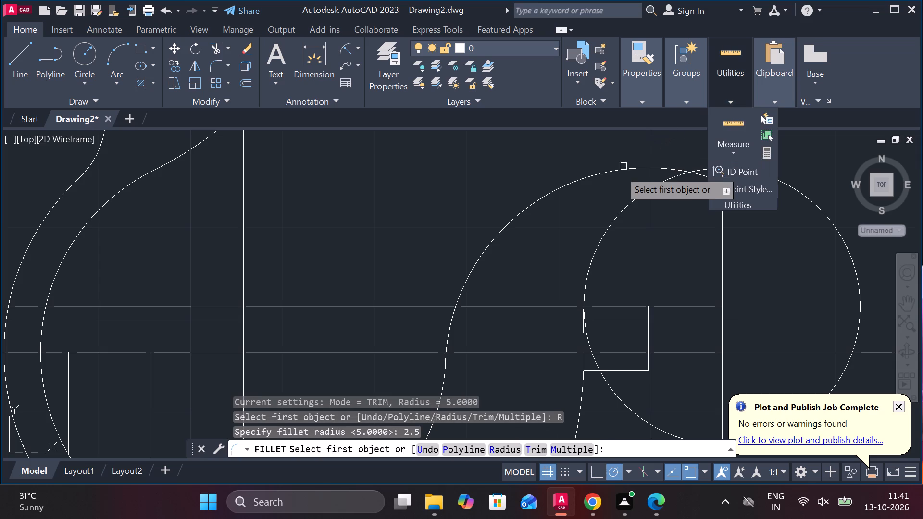
{"action": "left_click", "coordinate": [611, 170]}
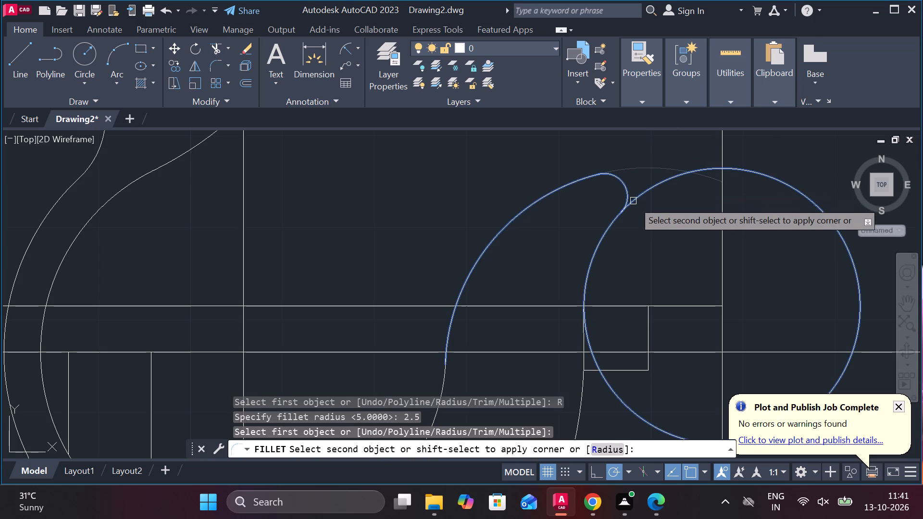
{"action": "left_click", "coordinate": [633, 201]}
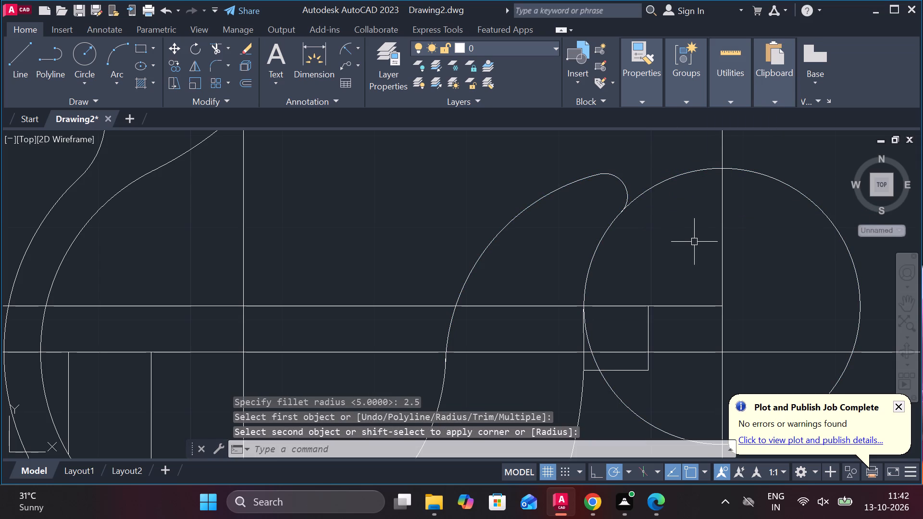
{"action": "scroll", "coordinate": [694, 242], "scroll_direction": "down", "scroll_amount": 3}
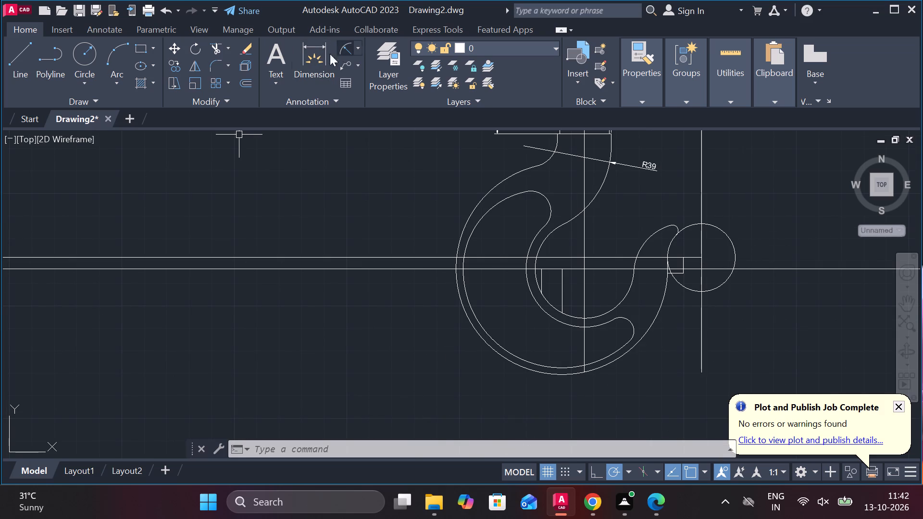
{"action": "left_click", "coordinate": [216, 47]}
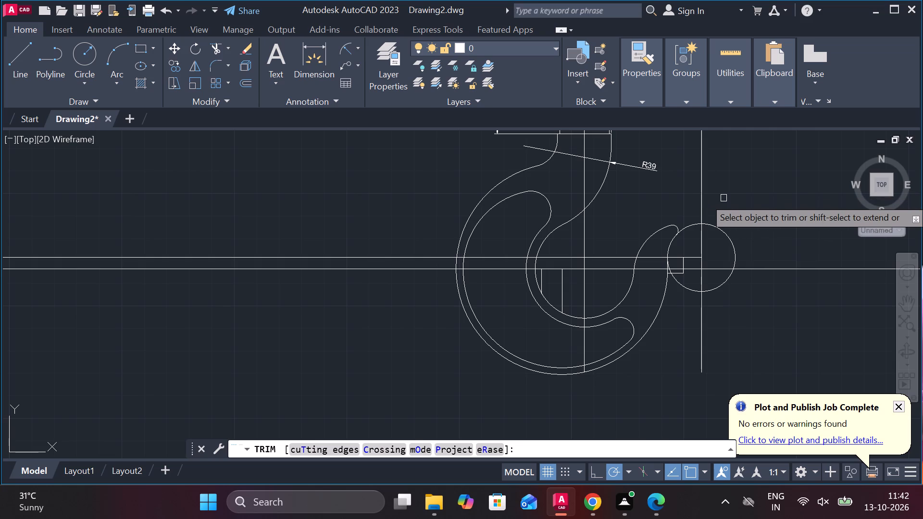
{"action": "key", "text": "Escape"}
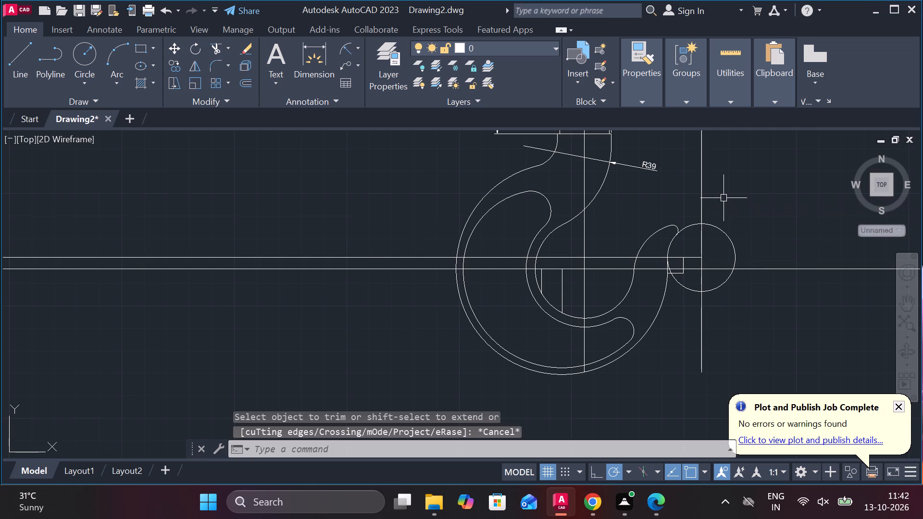
Trim away the radius 15 circle, keeping only the arc from the tip's fillet down to the hook's outer curve.
{"action": "left_click", "coordinate": [209, 45]}
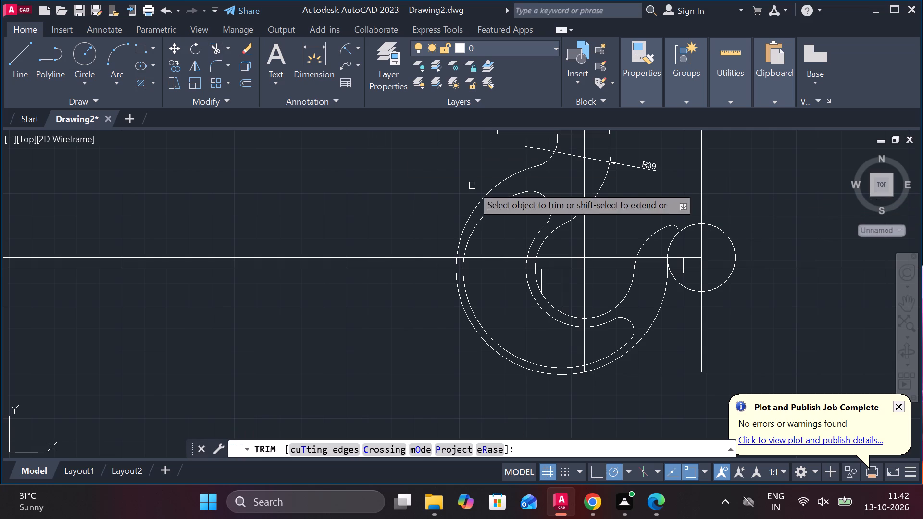
{"action": "left_click", "coordinate": [694, 225]}
{"action": "scroll", "coordinate": [674, 300], "scroll_direction": "up", "scroll_amount": 4}
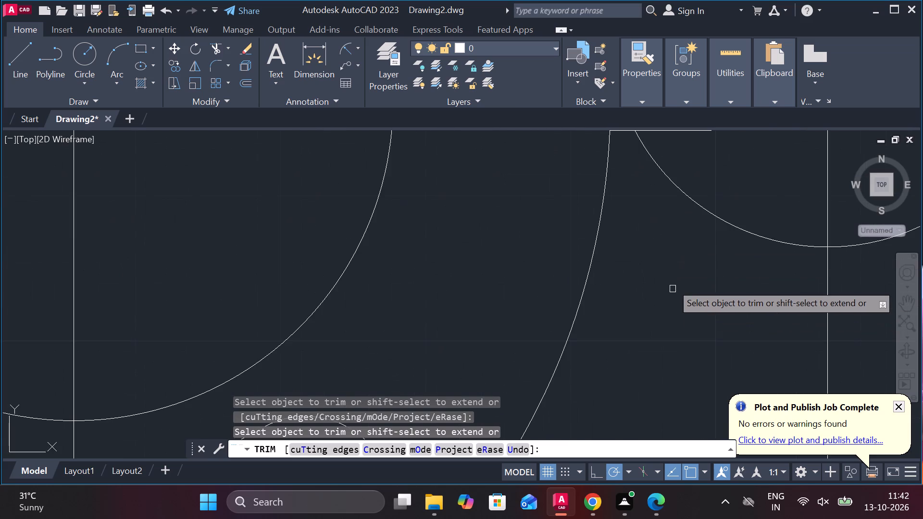
{"action": "scroll", "coordinate": [646, 232], "scroll_direction": "down", "scroll_amount": 3}
{"action": "left_click", "coordinate": [658, 222]}
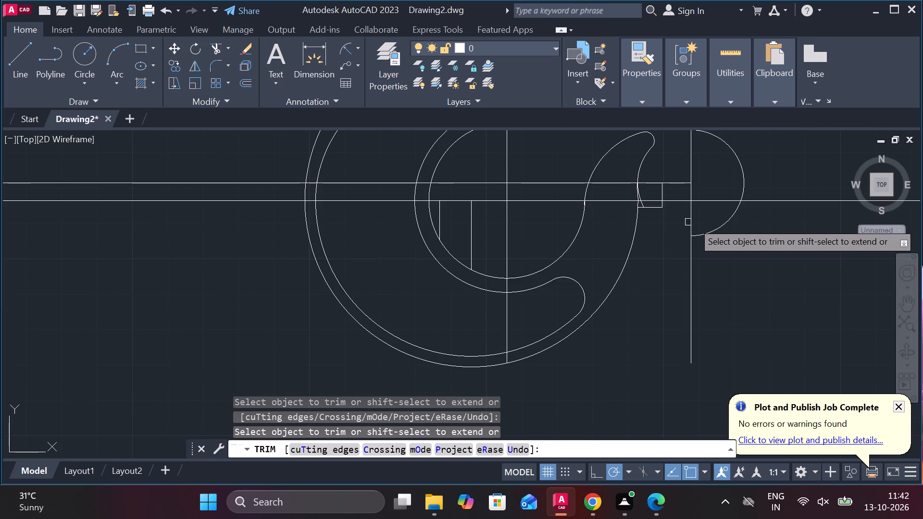
{"action": "left_click", "coordinate": [721, 232]}
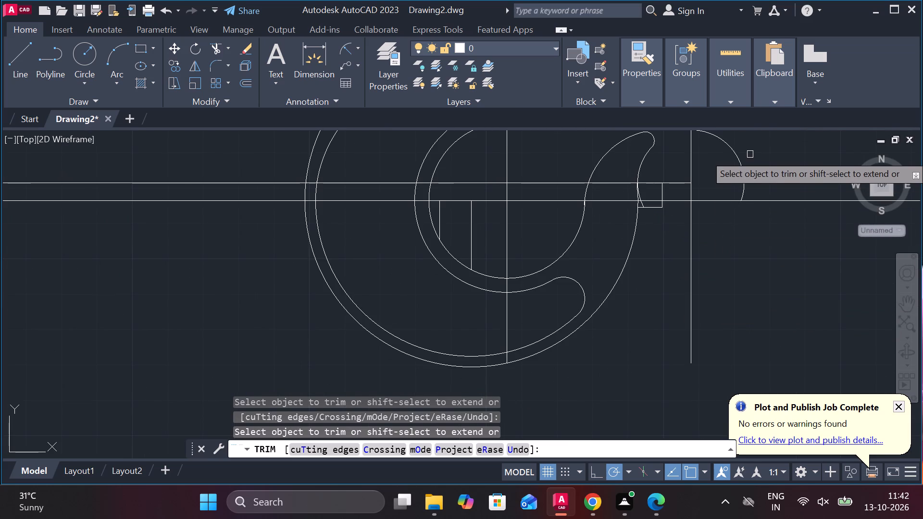
{"action": "left_click", "coordinate": [744, 165]}
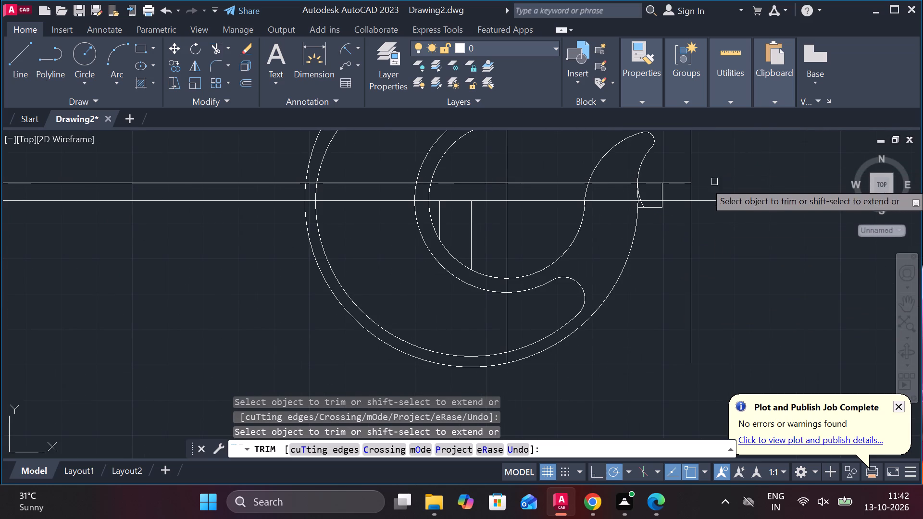
{"action": "scroll", "coordinate": [616, 184], "scroll_direction": "up", "scroll_amount": 4}
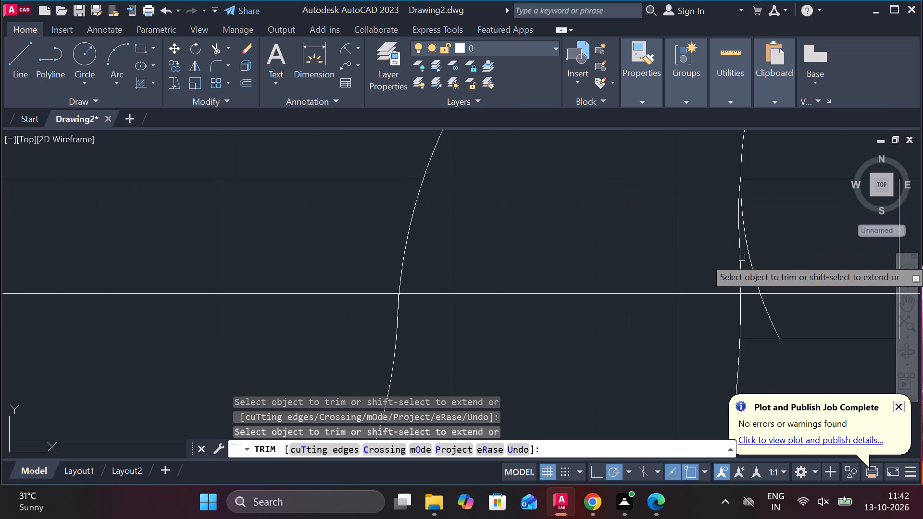
{"action": "left_click", "coordinate": [752, 257]}
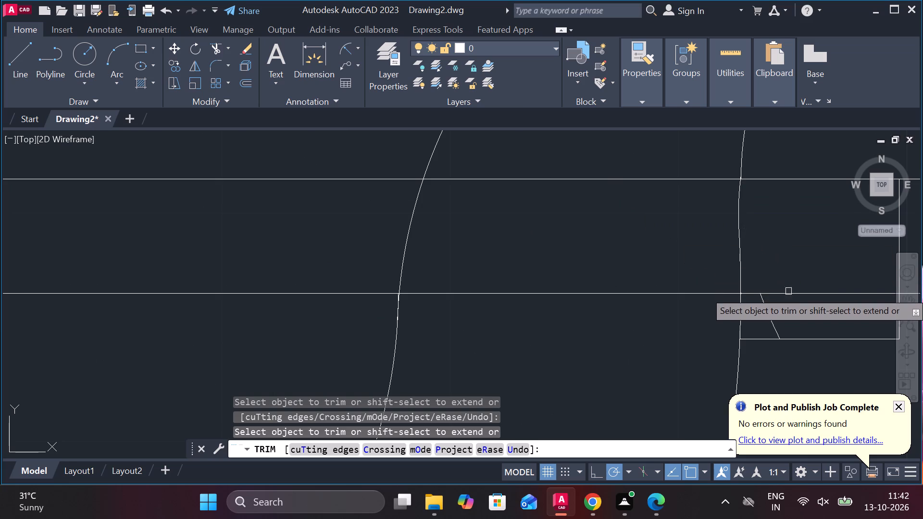
{"action": "left_click", "coordinate": [773, 321]}
Trim the tiny leftover circle stub where the tip's arc meets the hook's outer curve at the upper horizontal line.
{"action": "scroll", "coordinate": [748, 220], "scroll_direction": "up", "scroll_amount": 3}
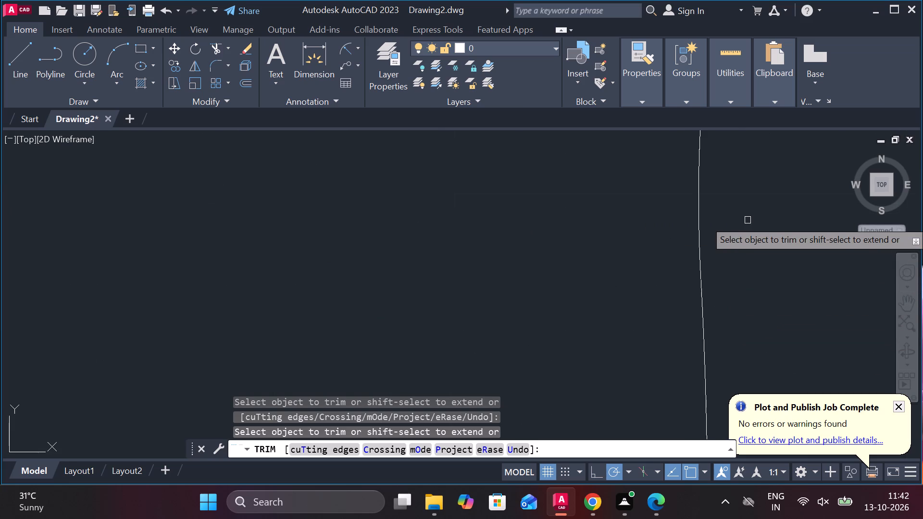
{"action": "scroll", "coordinate": [748, 220], "scroll_direction": "down", "scroll_amount": 3}
{"action": "scroll", "coordinate": [754, 173], "scroll_direction": "up", "scroll_amount": 3}
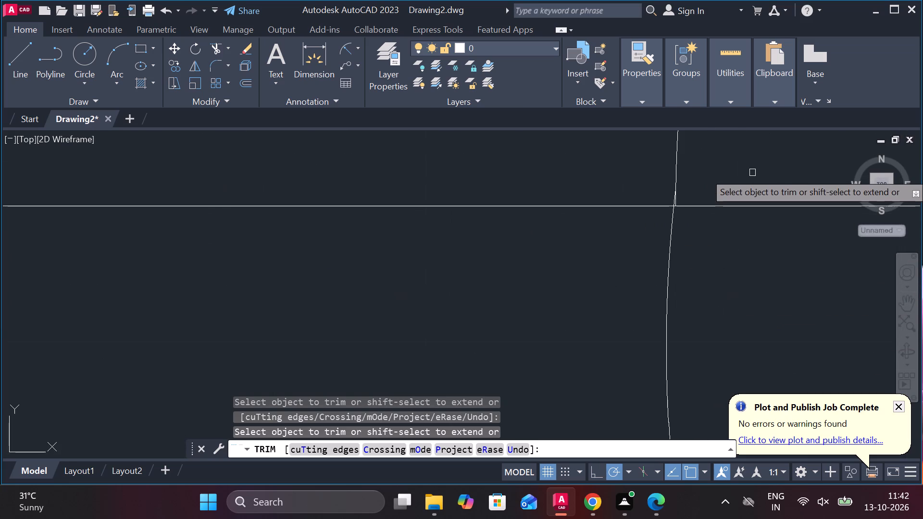
{"action": "scroll", "coordinate": [733, 178], "scroll_direction": "up", "scroll_amount": 3}
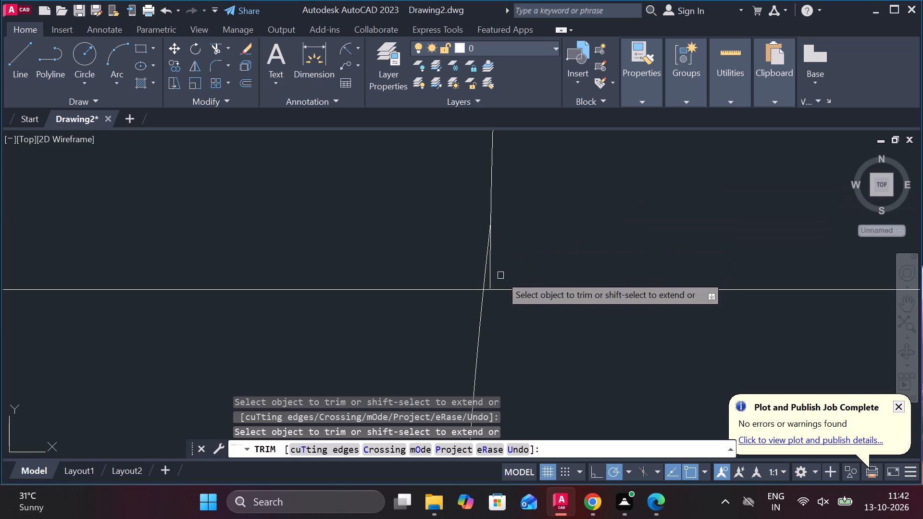
{"action": "left_click", "coordinate": [493, 278]}
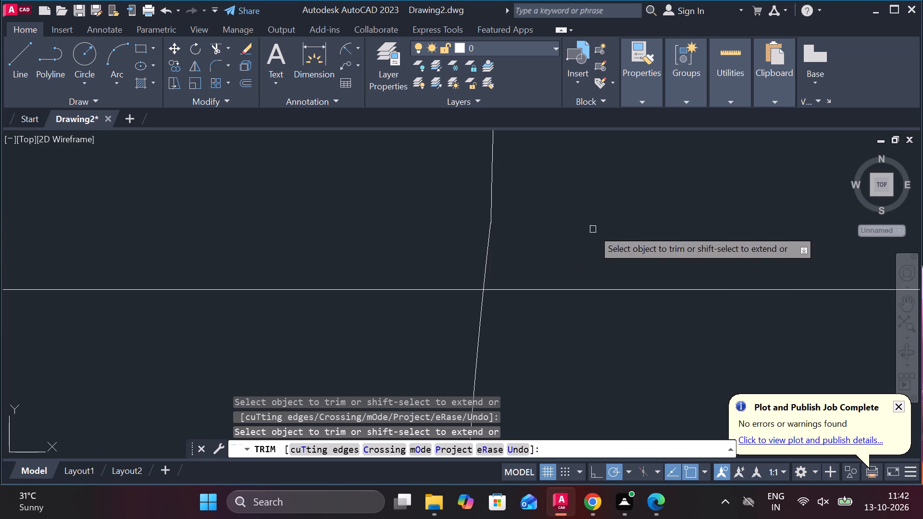
Trim the two long horizontal construction lines back to the hook's outer curve on one side and the copied vertical line on the other.
{"action": "scroll", "coordinate": [593, 228], "scroll_direction": "down", "scroll_amount": 4}
{"action": "scroll", "coordinate": [640, 204], "scroll_direction": "down", "scroll_amount": 4}
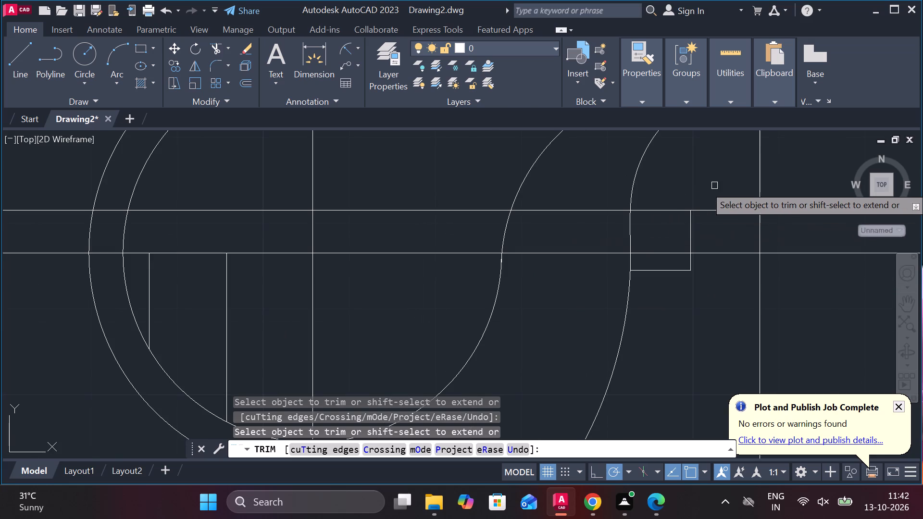
{"action": "scroll", "coordinate": [714, 185], "scroll_direction": "down", "scroll_amount": 2}
{"action": "scroll", "coordinate": [801, 165], "scroll_direction": "up", "scroll_amount": 2}
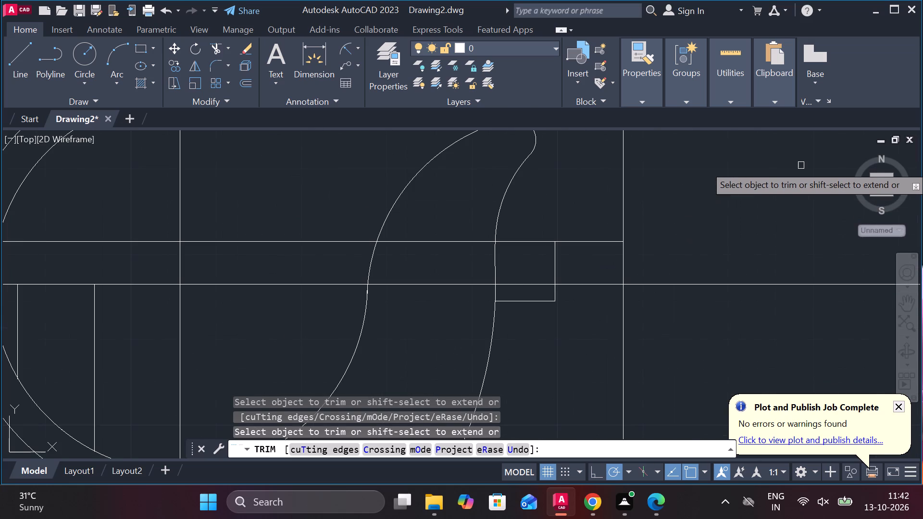
{"action": "scroll", "coordinate": [747, 195], "scroll_direction": "down", "scroll_amount": 3}
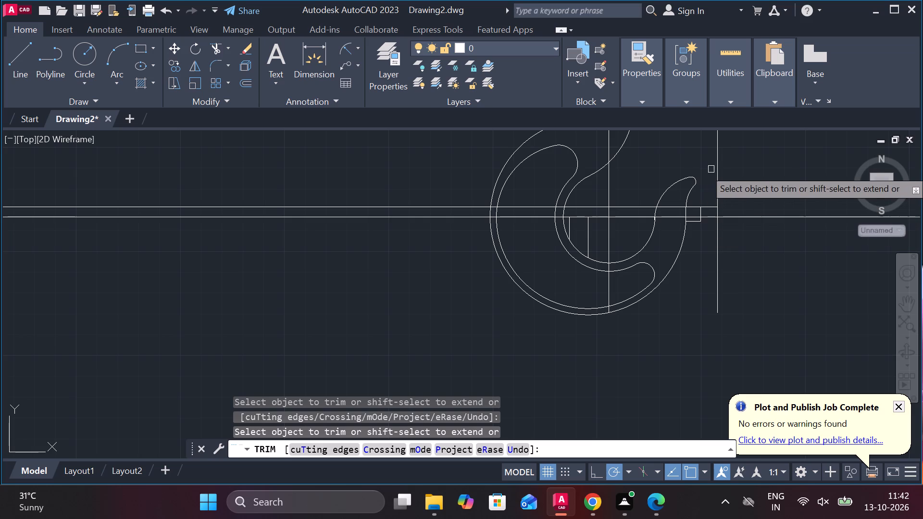
{"action": "left_click", "coordinate": [780, 220]}
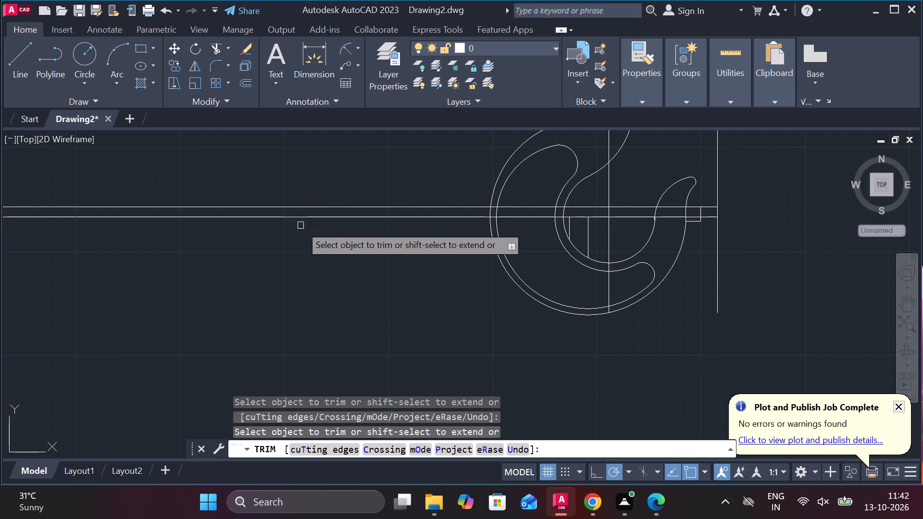
{"action": "left_click", "coordinate": [359, 207]}
{"action": "left_click", "coordinate": [359, 220]}
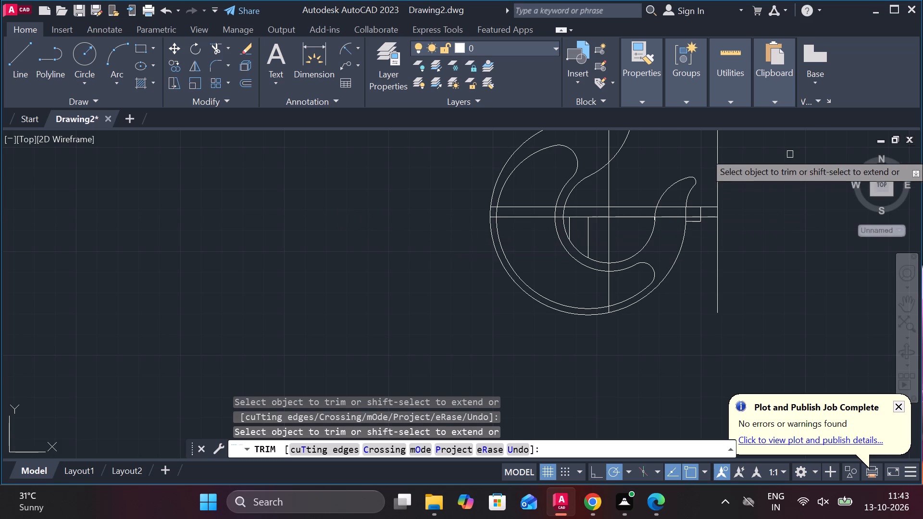
{"action": "scroll", "coordinate": [784, 197], "scroll_direction": "down", "scroll_amount": 3}
{"action": "scroll", "coordinate": [784, 197], "scroll_direction": "up", "scroll_amount": 4}
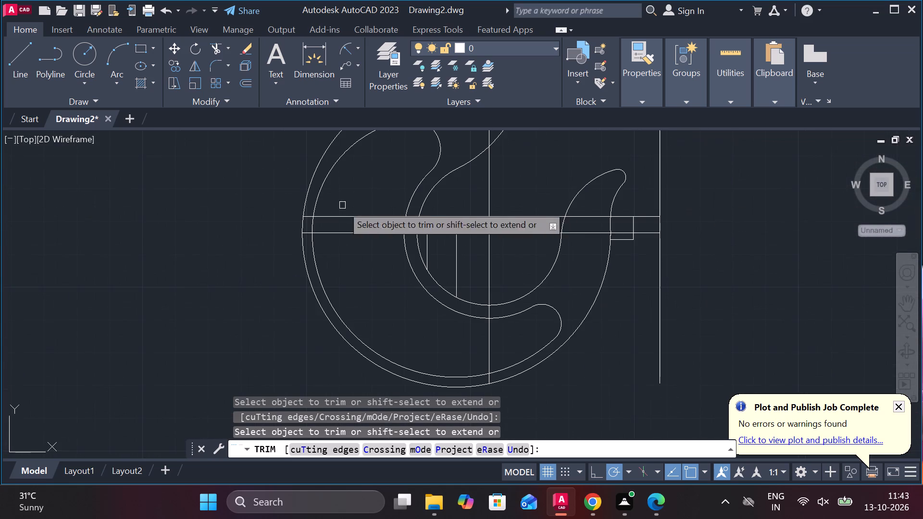
{"action": "scroll", "coordinate": [234, 202], "scroll_direction": "down", "scroll_amount": 2}
{"action": "scroll", "coordinate": [253, 282], "scroll_direction": "up", "scroll_amount": 1}
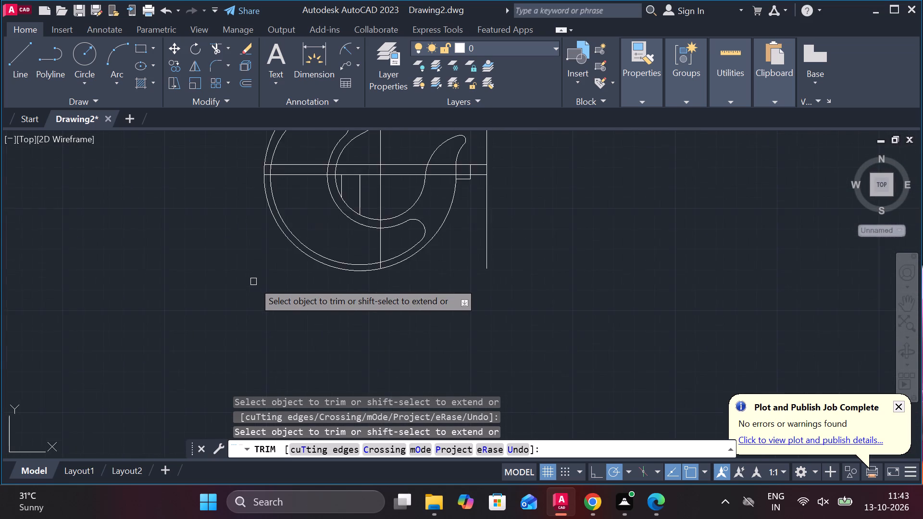
{"action": "scroll", "coordinate": [253, 282], "scroll_direction": "up", "scroll_amount": 1}
{"action": "scroll", "coordinate": [253, 282], "scroll_direction": "down", "scroll_amount": 2}
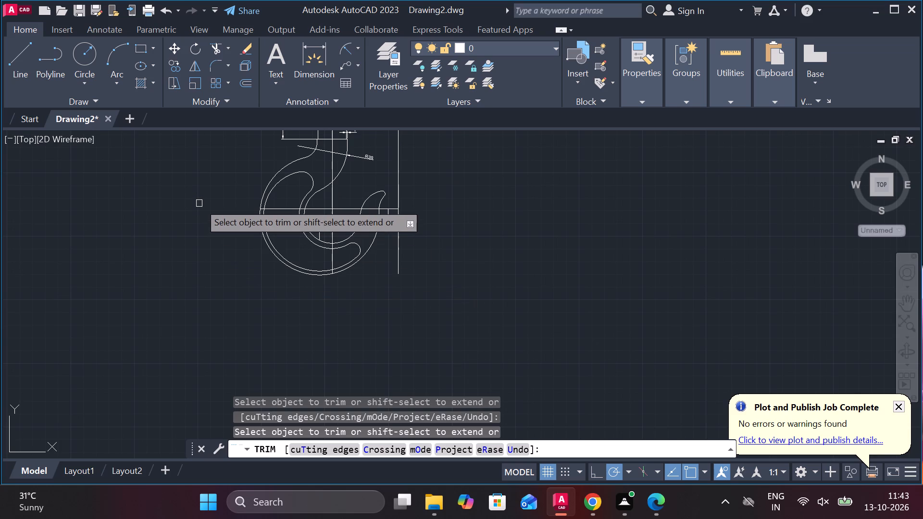
{"action": "scroll", "coordinate": [199, 176], "scroll_direction": "up", "scroll_amount": 2}
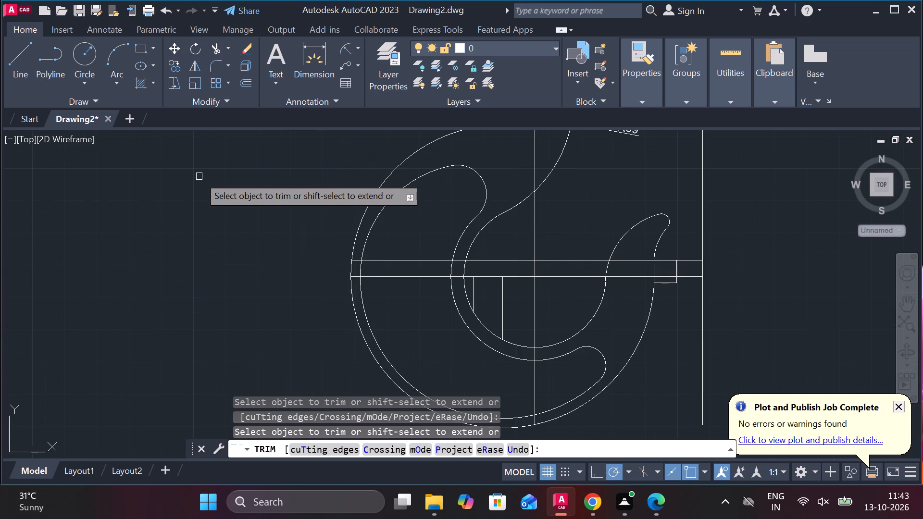
{"action": "key", "text": "Escape"}
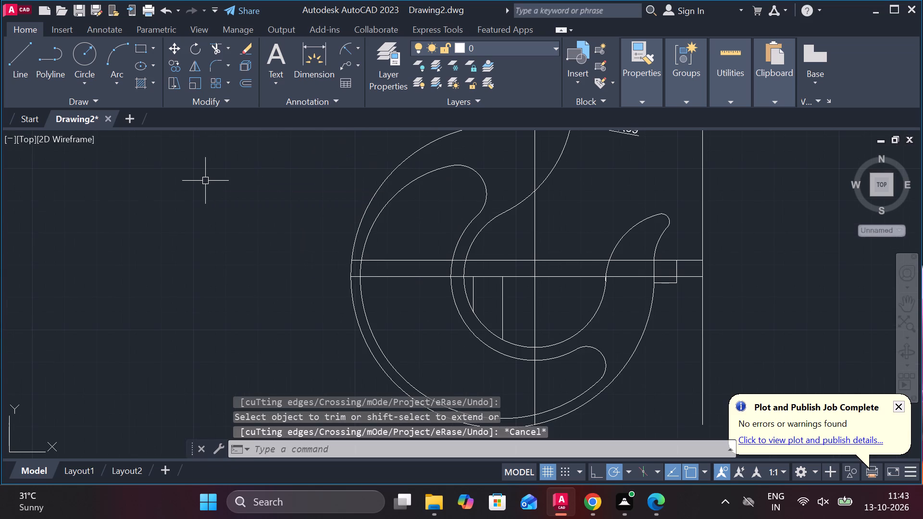
Add a radius dimension to the small concave arc joining the shank to the hook's outer curve, placing it outside the hook.
{"action": "scroll", "coordinate": [671, 255], "scroll_direction": "down", "scroll_amount": 2}
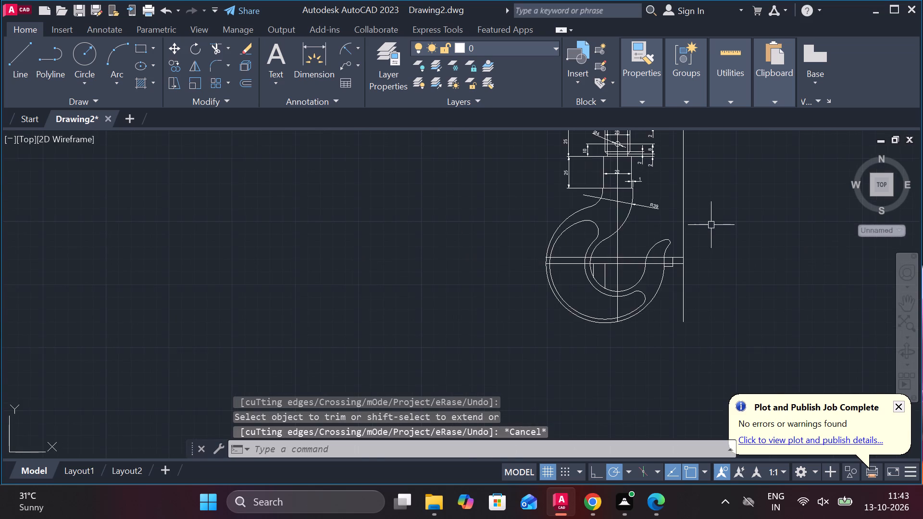
{"action": "scroll", "coordinate": [711, 222], "scroll_direction": "up", "scroll_amount": 2}
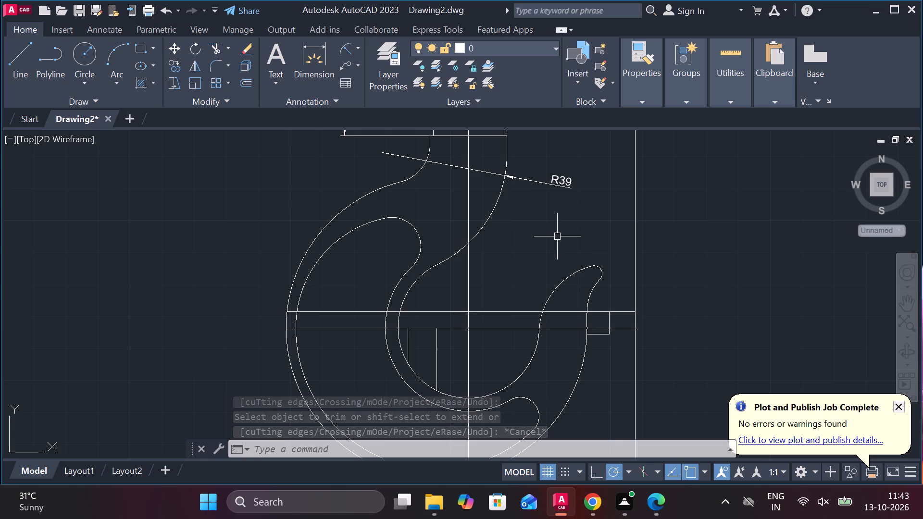
{"action": "left_click", "coordinate": [342, 51]}
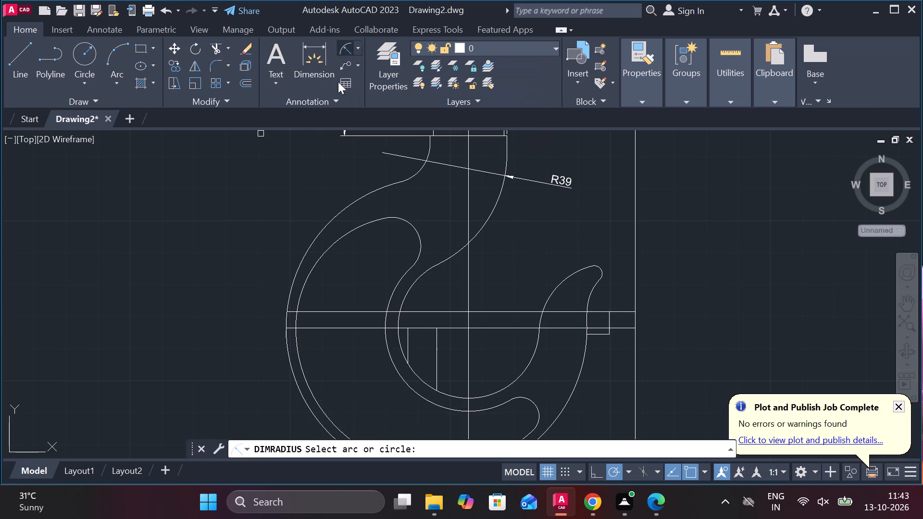
{"action": "left_click", "coordinate": [420, 173]}
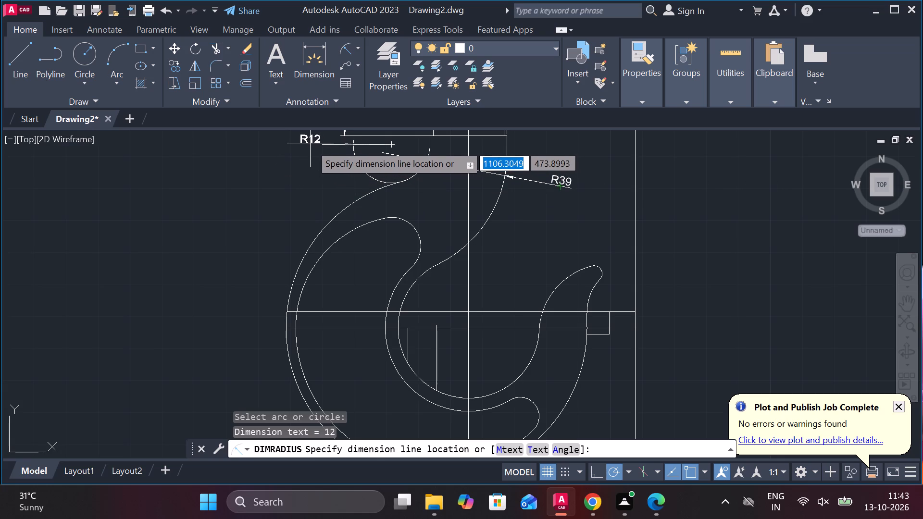
{"action": "left_click", "coordinate": [310, 144]}
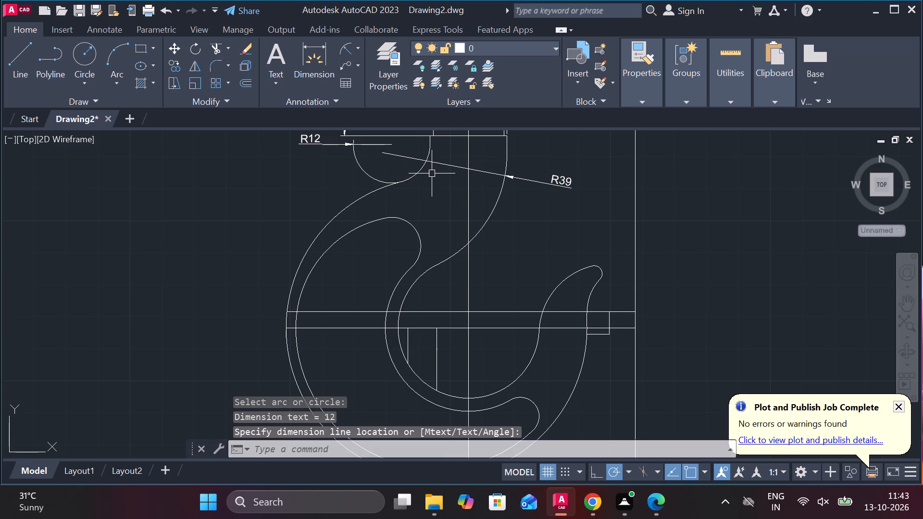
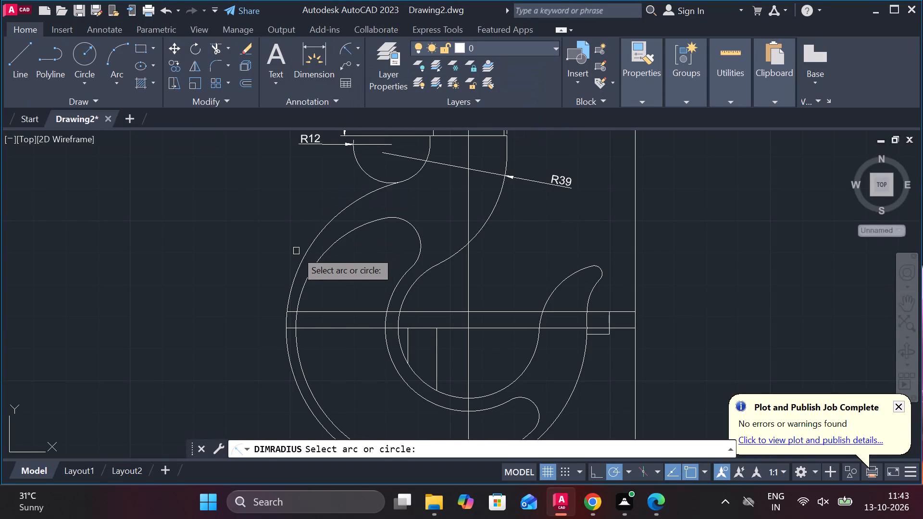
Add a radius dimension to the upper-left arc of the hook's inner contour, with its text outside the hook.
{"action": "left_click", "coordinate": [308, 254]}
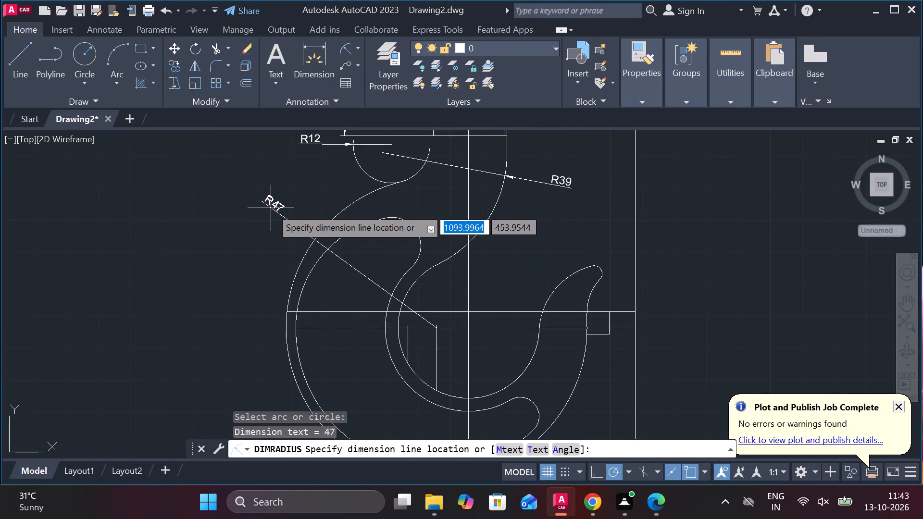
{"action": "key", "text": "Escape"}
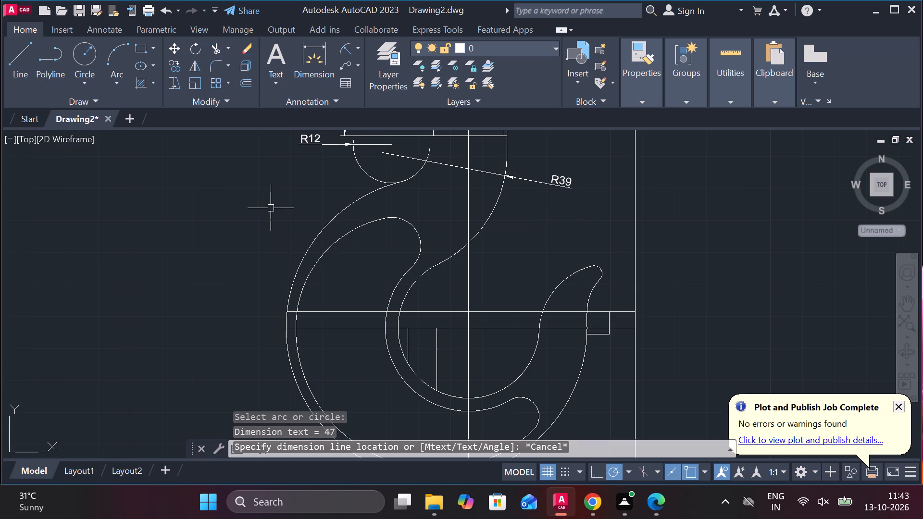
{"action": "left_click", "coordinate": [345, 53]}
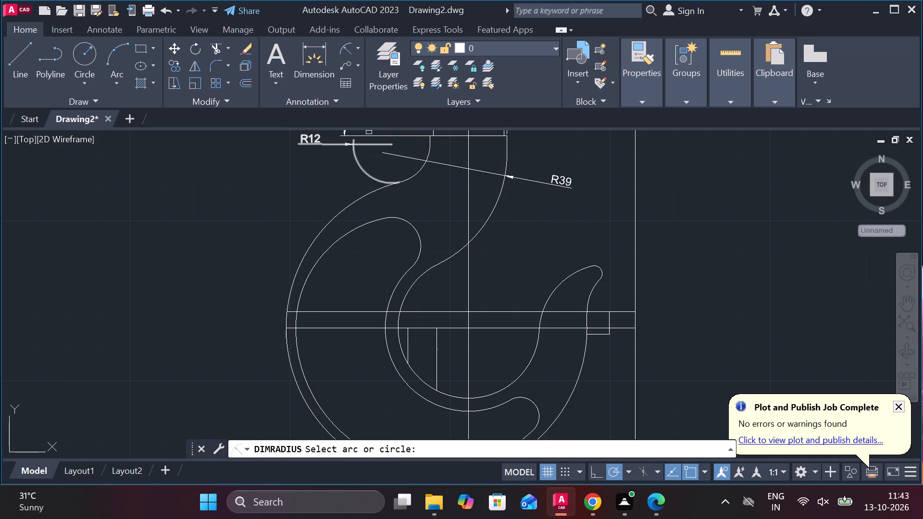
{"action": "left_click", "coordinate": [332, 245]}
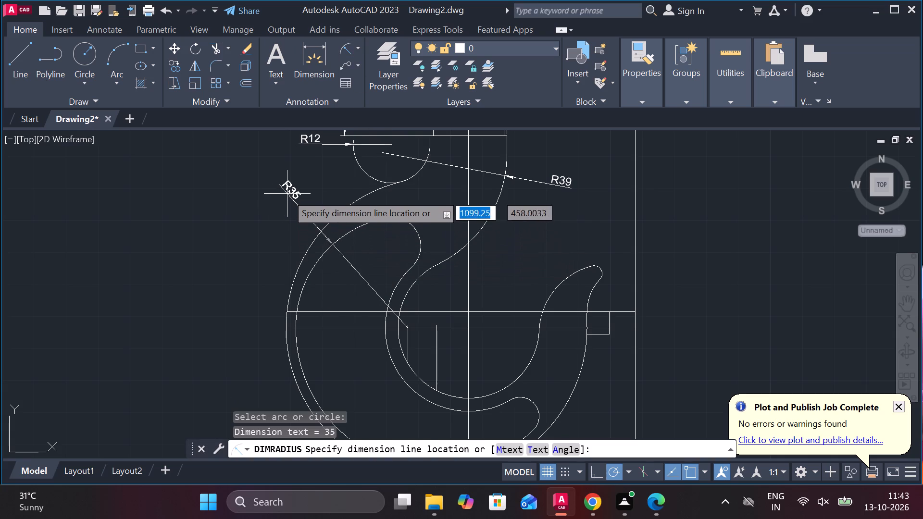
{"action": "left_click", "coordinate": [284, 228]}
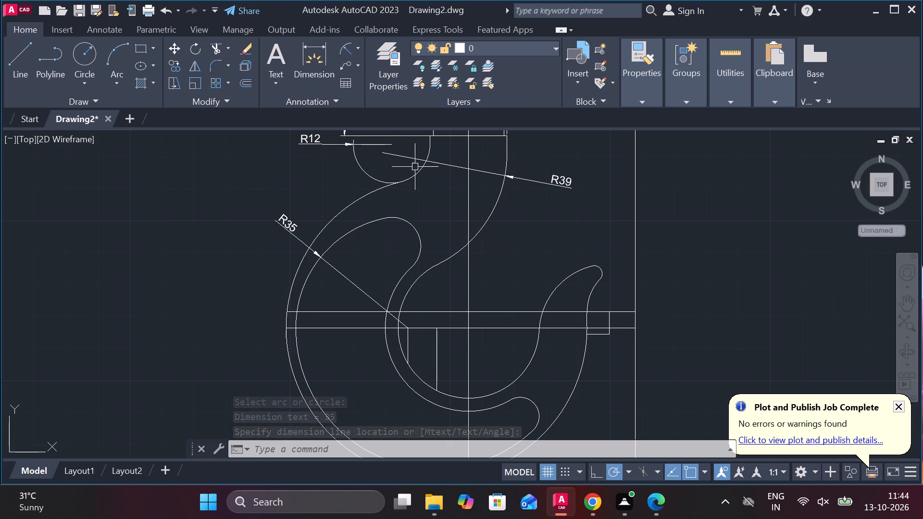
Add a vertical linear dimension from the throat centre on the lower horizontal centreline to the shank's bottom edge, placed beside the hook.
{"action": "left_click", "coordinate": [360, 47]}
{"action": "left_click", "coordinate": [359, 67]}
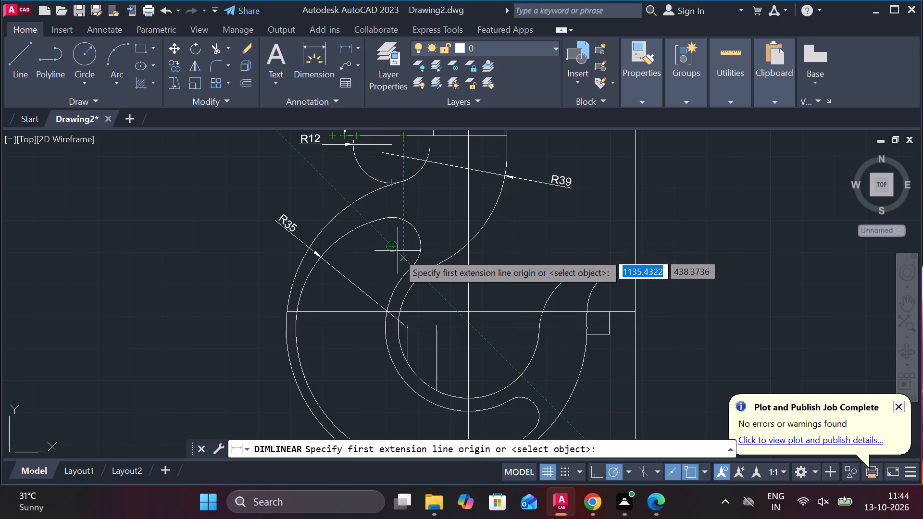
{"action": "left_click", "coordinate": [471, 331]}
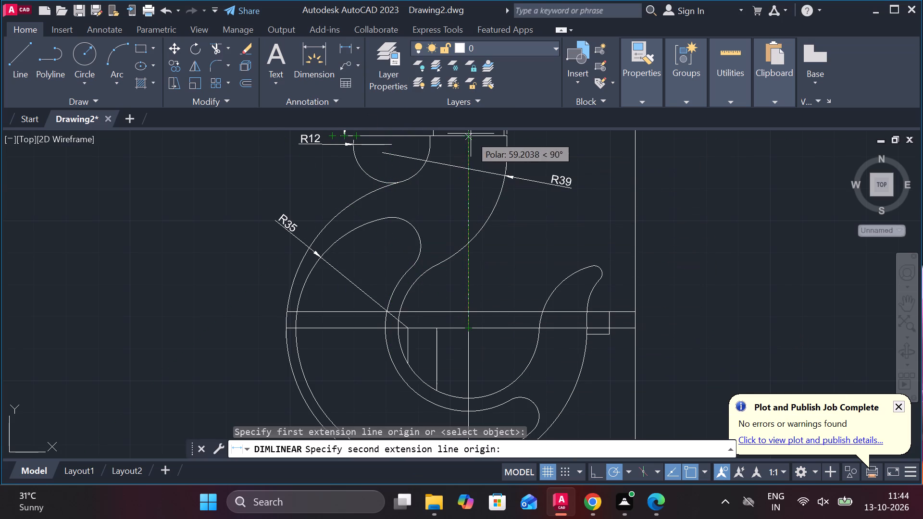
{"action": "left_click", "coordinate": [472, 131]}
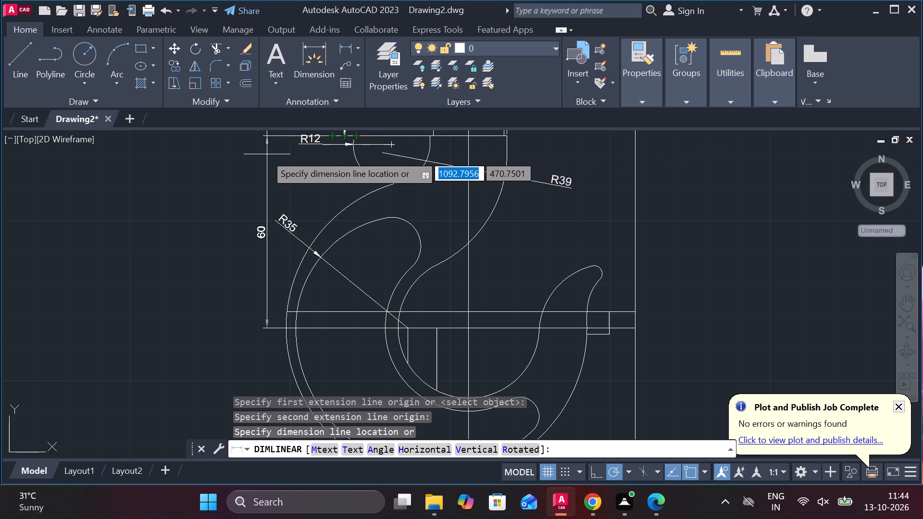
{"action": "left_click", "coordinate": [236, 175]}
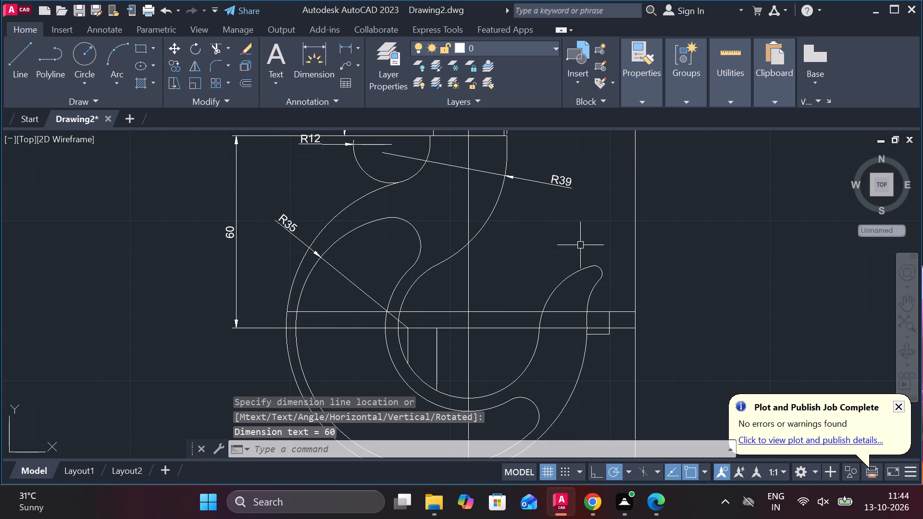
Add radius dimensions to the hook's large outer arc and the concentric lower arc inside it, with the text outside the hook.
{"action": "left_click", "coordinate": [355, 51]}
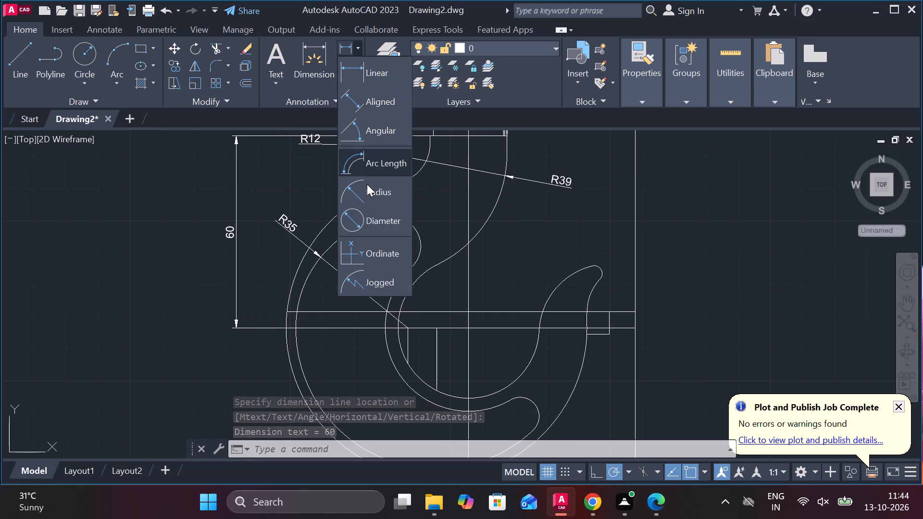
{"action": "left_click", "coordinate": [368, 188]}
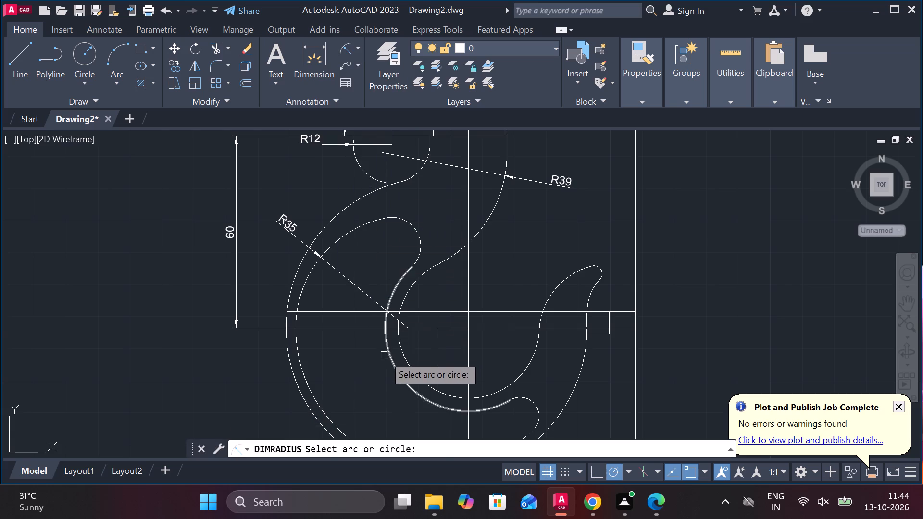
{"action": "scroll", "coordinate": [361, 342], "scroll_direction": "down", "scroll_amount": 2}
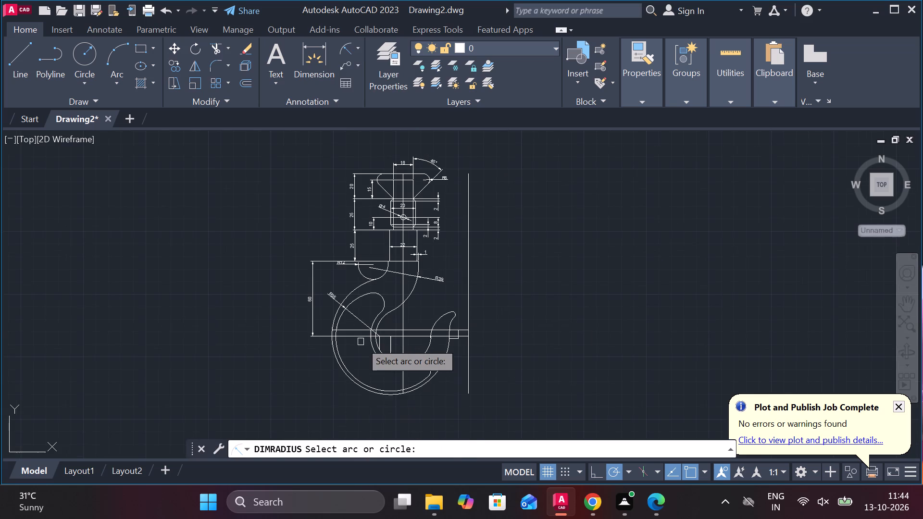
{"action": "scroll", "coordinate": [338, 399], "scroll_direction": "up", "scroll_amount": 2}
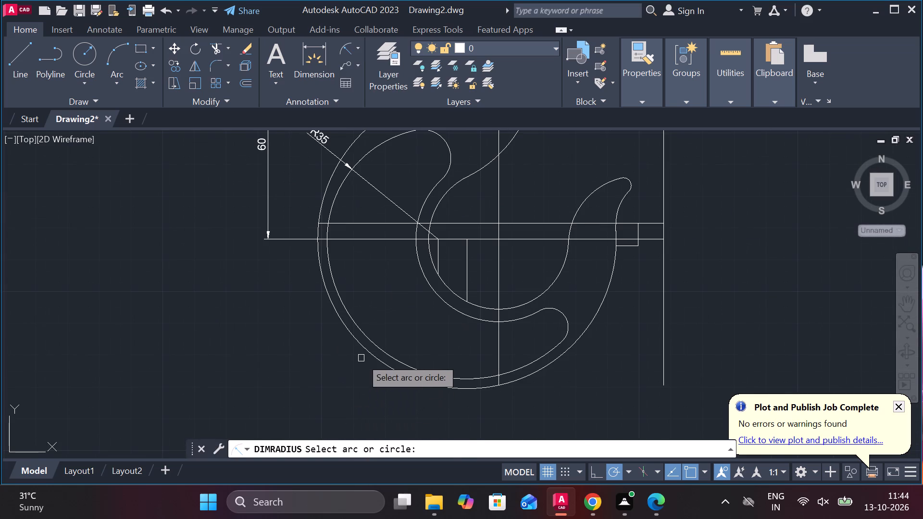
{"action": "left_click", "coordinate": [365, 353]}
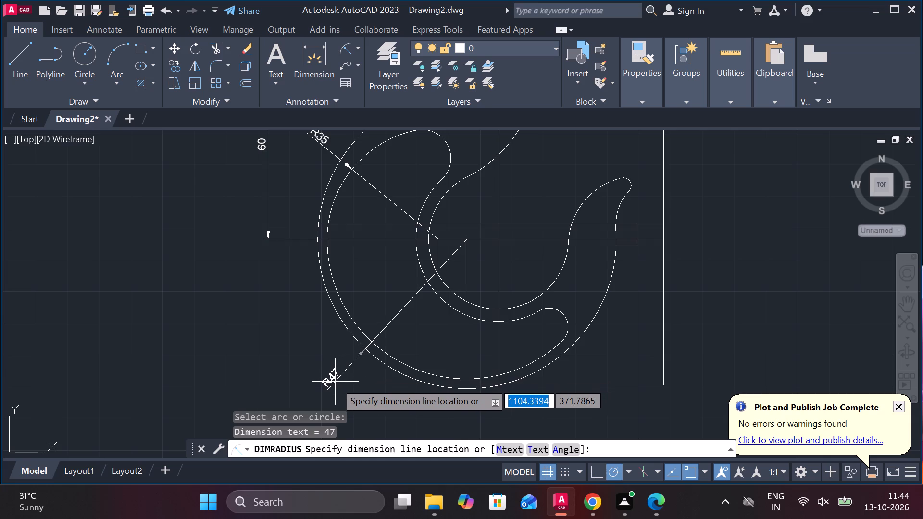
{"action": "left_click", "coordinate": [340, 378]}
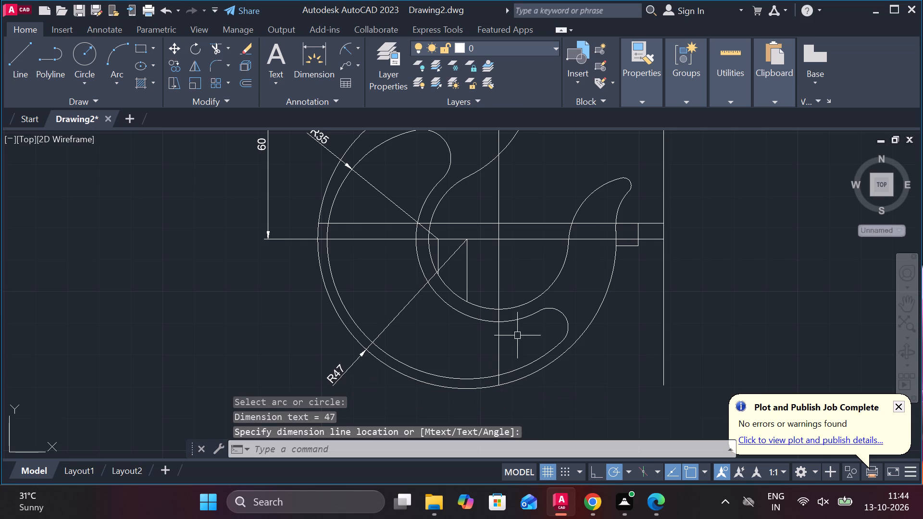
{"action": "left_click", "coordinate": [341, 44]}
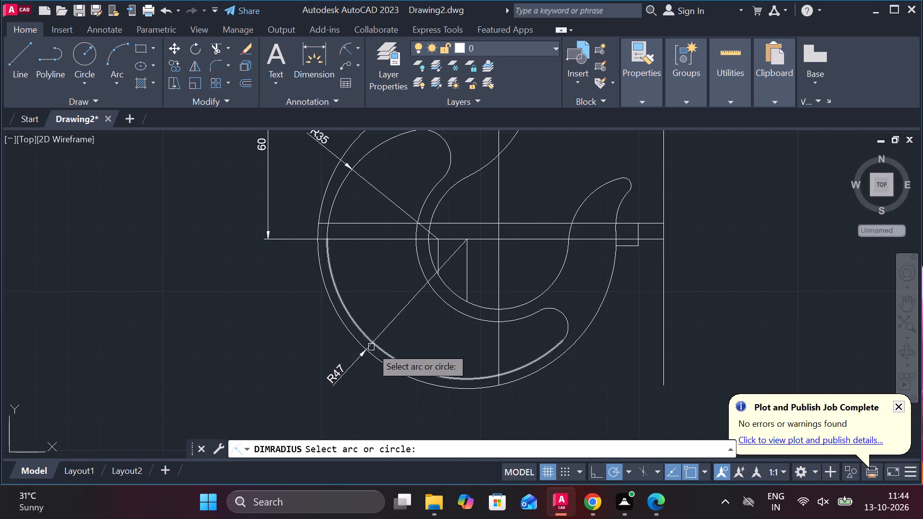
{"action": "left_click", "coordinate": [441, 377]}
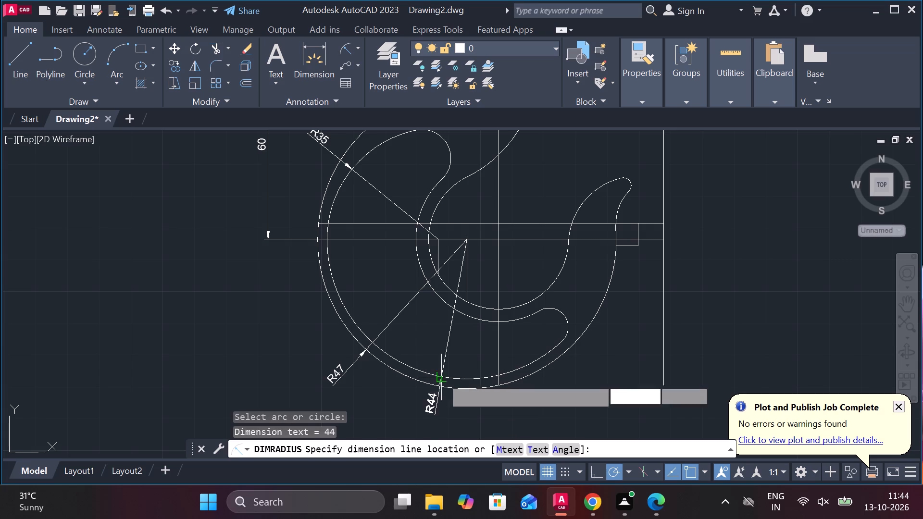
{"action": "left_click", "coordinate": [434, 403]}
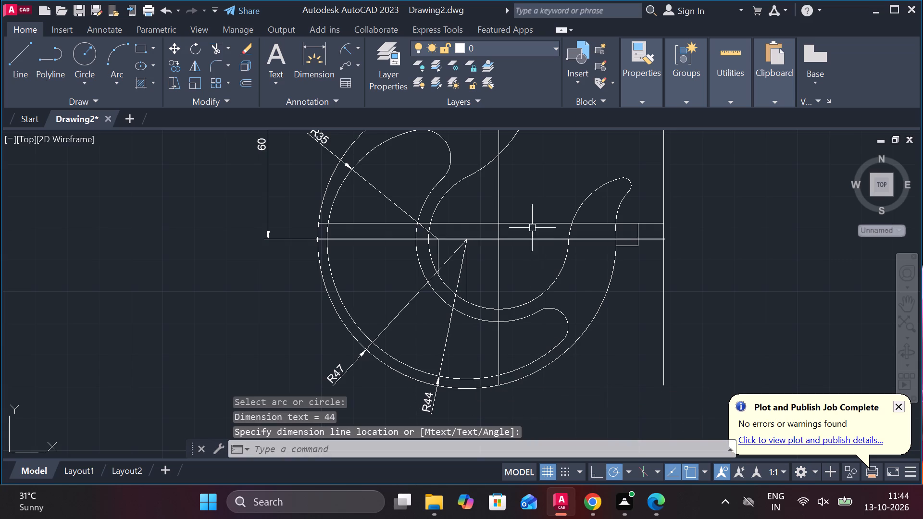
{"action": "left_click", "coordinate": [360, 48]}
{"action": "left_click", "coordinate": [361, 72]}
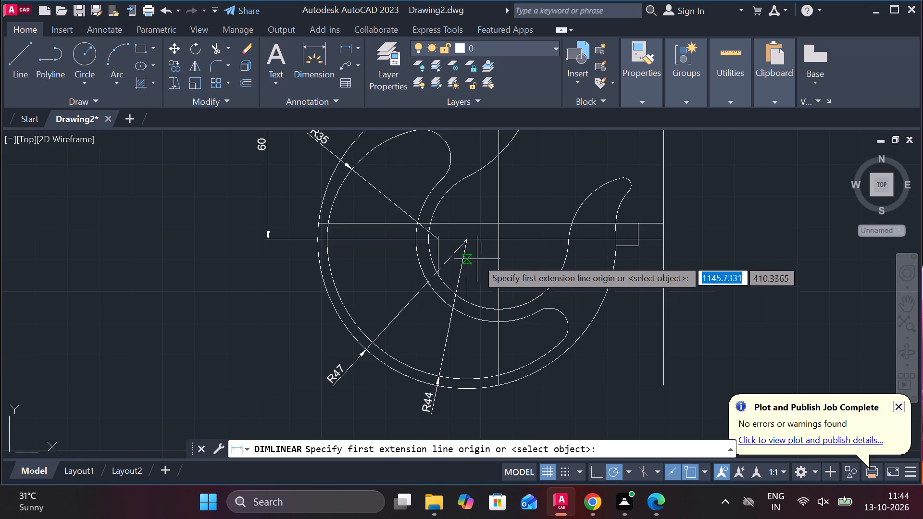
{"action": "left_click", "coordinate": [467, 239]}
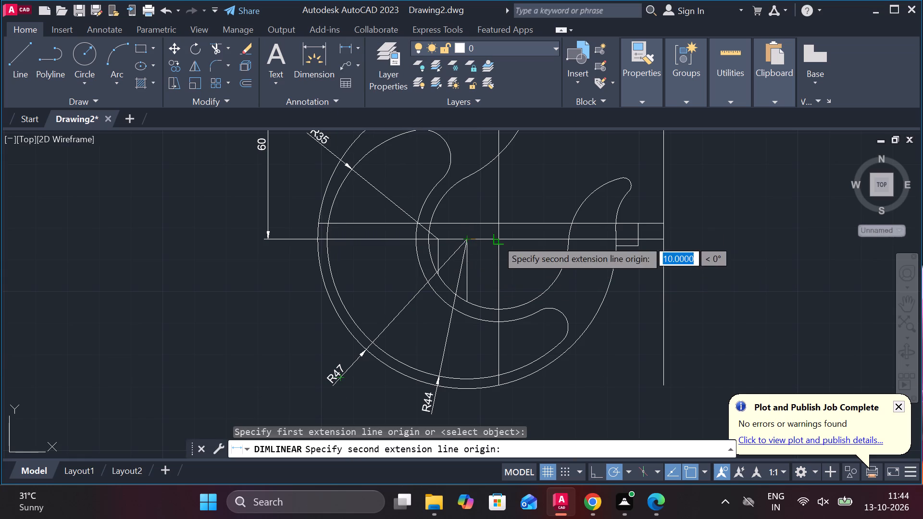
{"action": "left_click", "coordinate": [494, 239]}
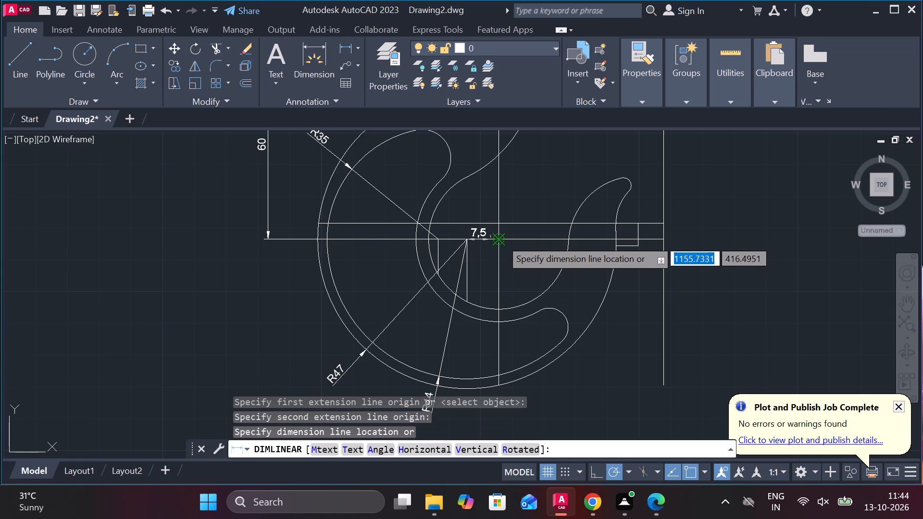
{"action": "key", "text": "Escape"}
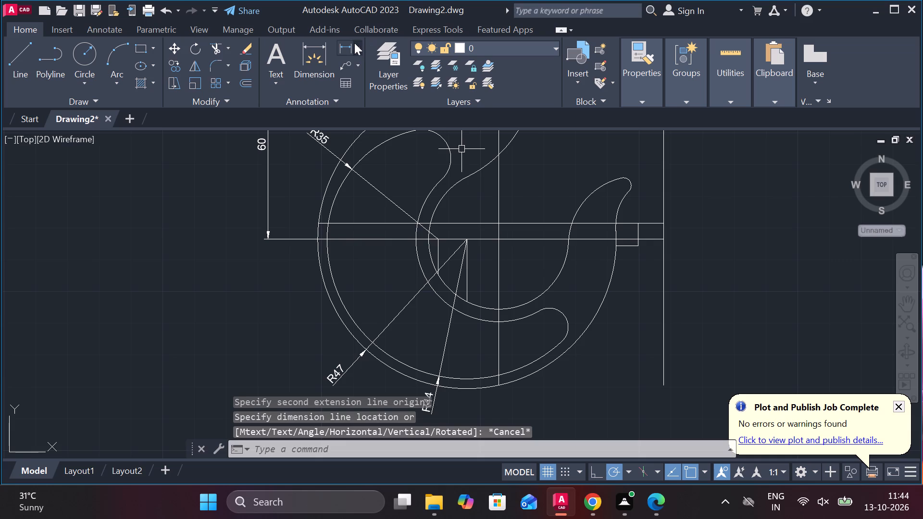
Add aligned horizontal linear dimensions from the vertical centreline to the large-arc centre, and from there to the upper-left arc's centre.
{"action": "left_click", "coordinate": [349, 43]}
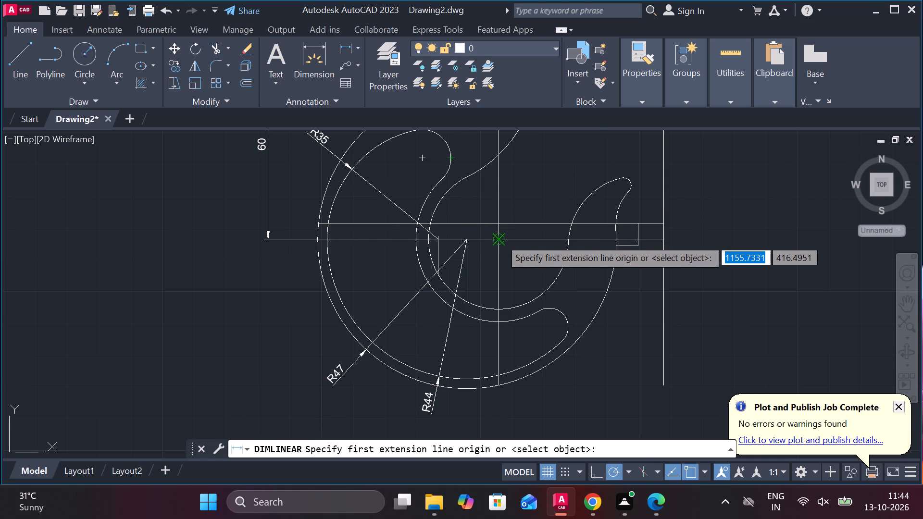
{"action": "left_click", "coordinate": [500, 239]}
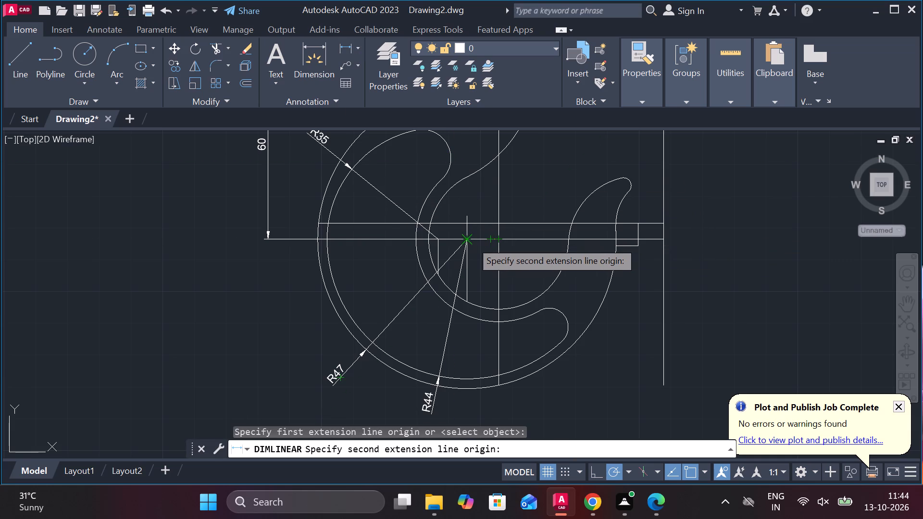
{"action": "left_click", "coordinate": [471, 241]}
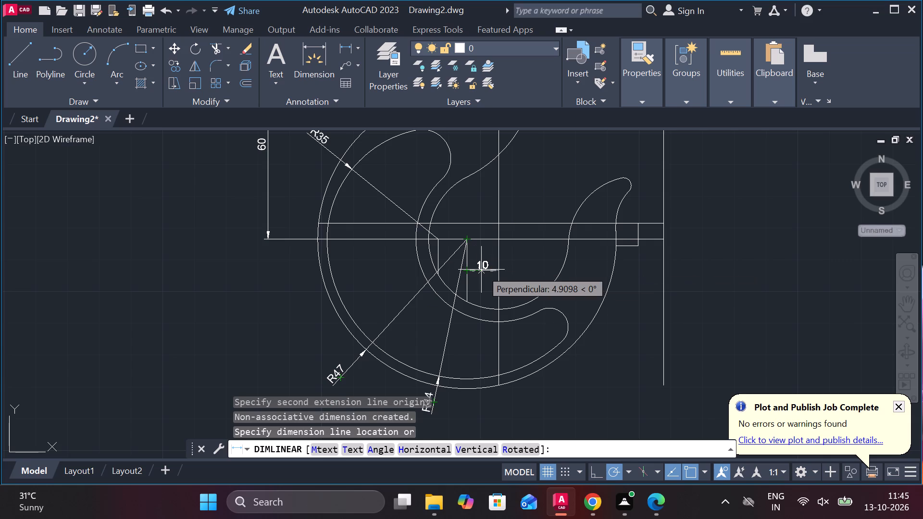
{"action": "left_click", "coordinate": [481, 270]}
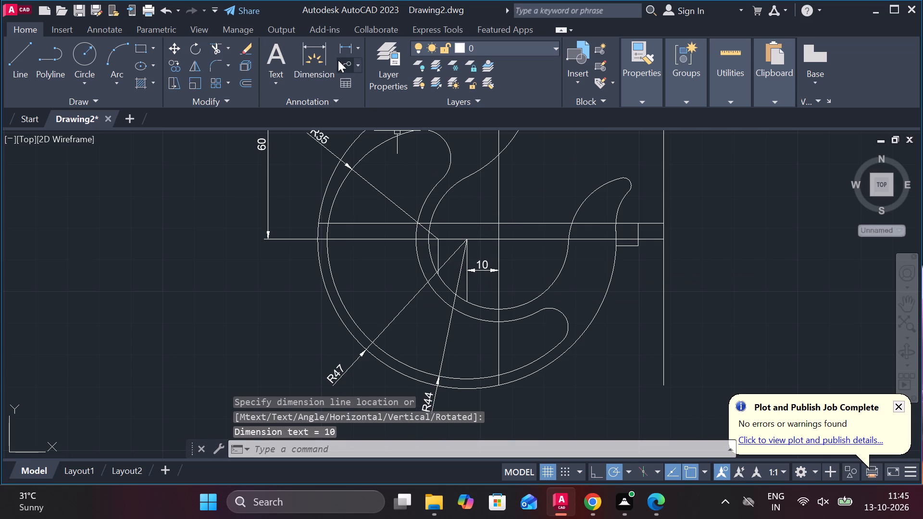
{"action": "left_click", "coordinate": [345, 43]}
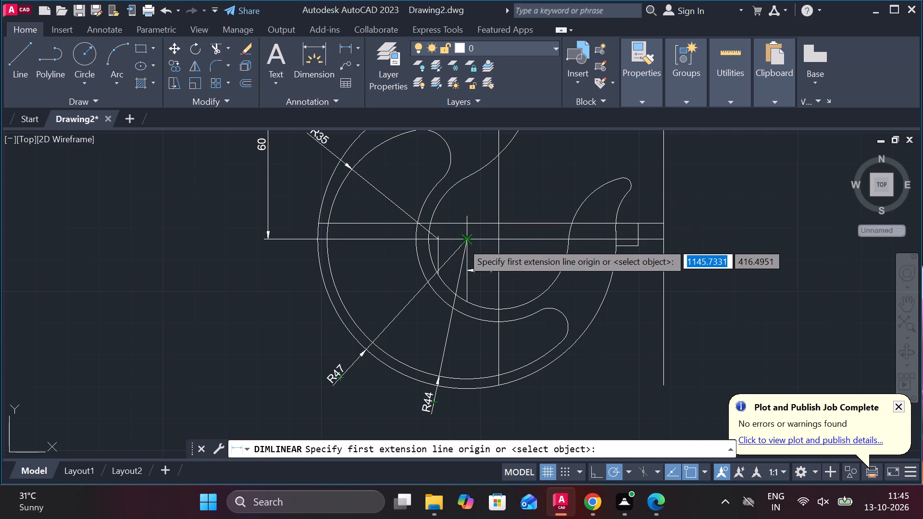
{"action": "left_click", "coordinate": [462, 242]}
{"action": "left_click", "coordinate": [437, 242]}
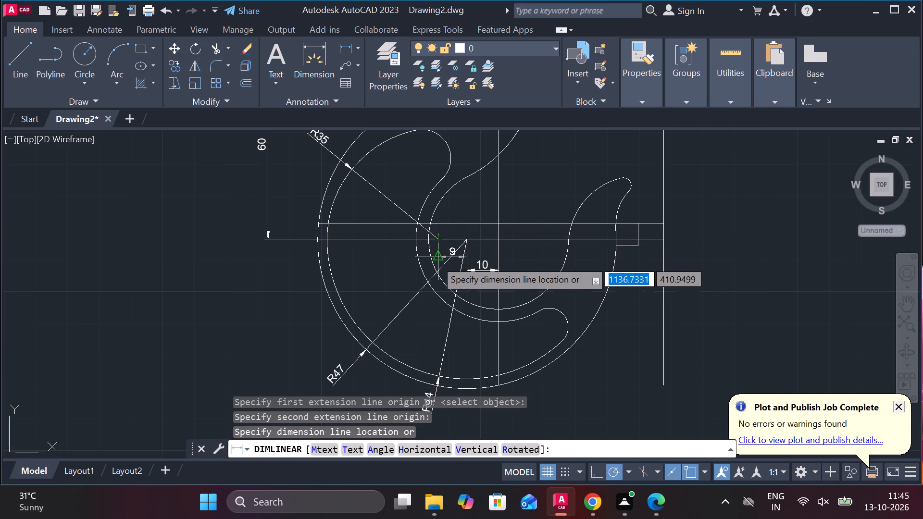
{"action": "left_click", "coordinate": [386, 271]}
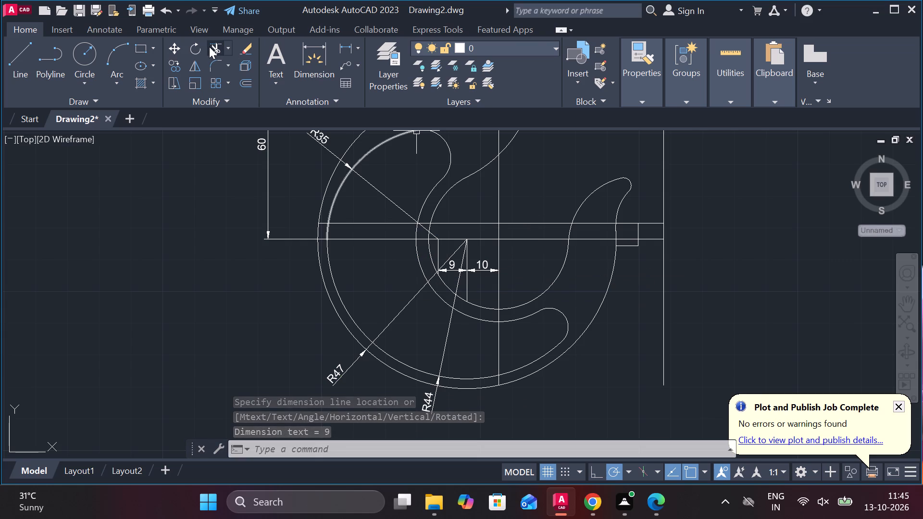
Add radius dimensions to the inner contour's arc beneath the throat and to the hook's throat arc.
{"action": "left_click", "coordinate": [356, 51]}
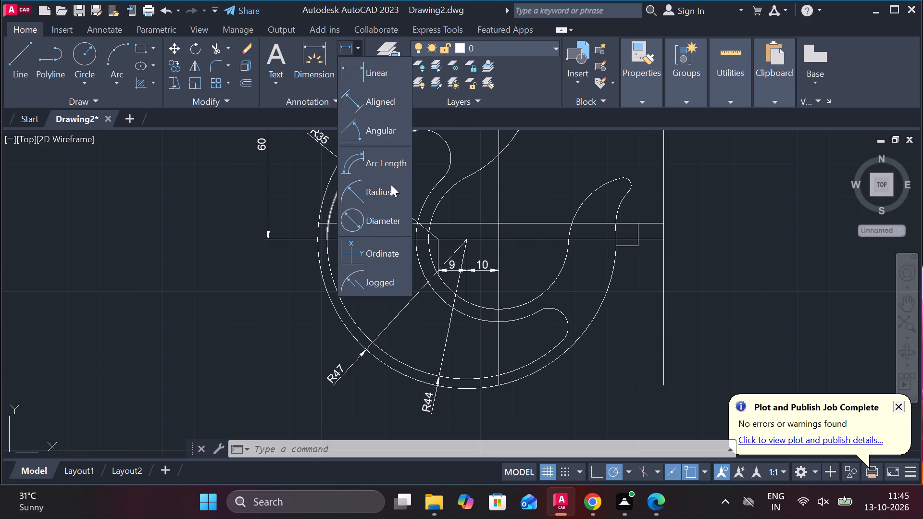
{"action": "left_click", "coordinate": [391, 185]}
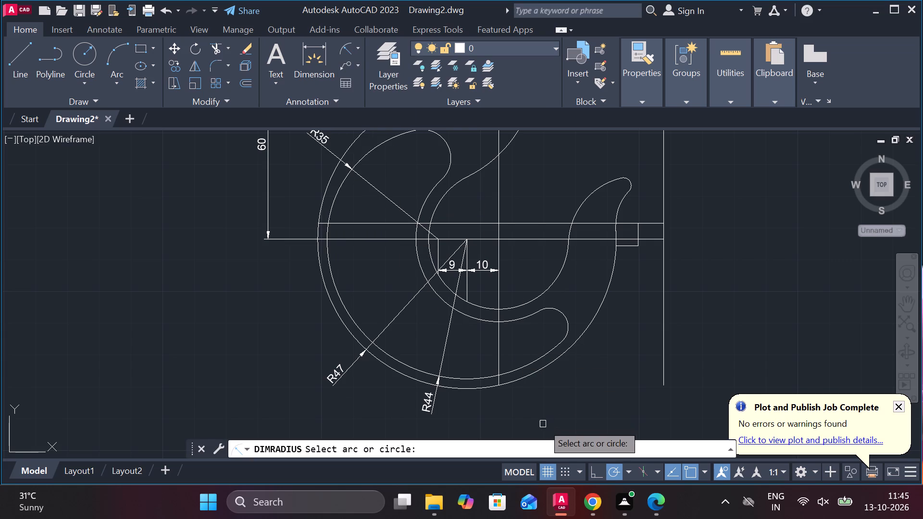
{"action": "left_click", "coordinate": [475, 321]}
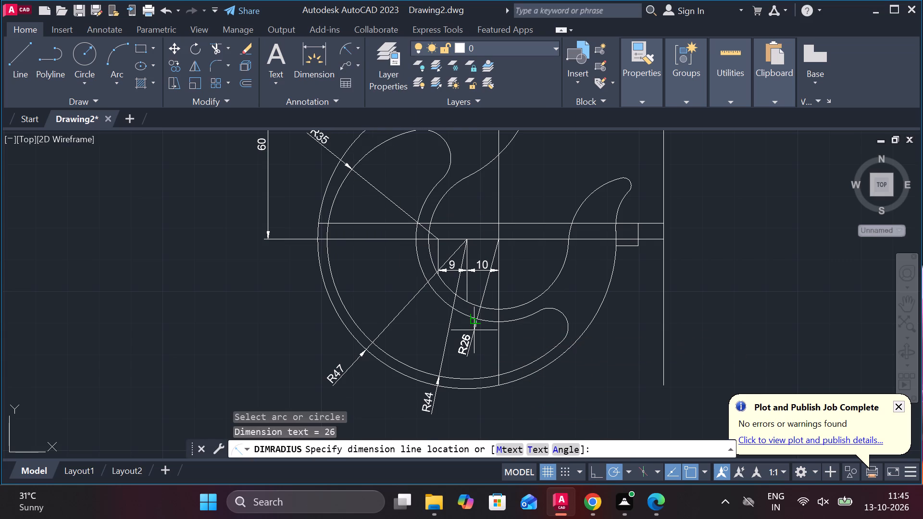
{"action": "left_click", "coordinate": [480, 334]}
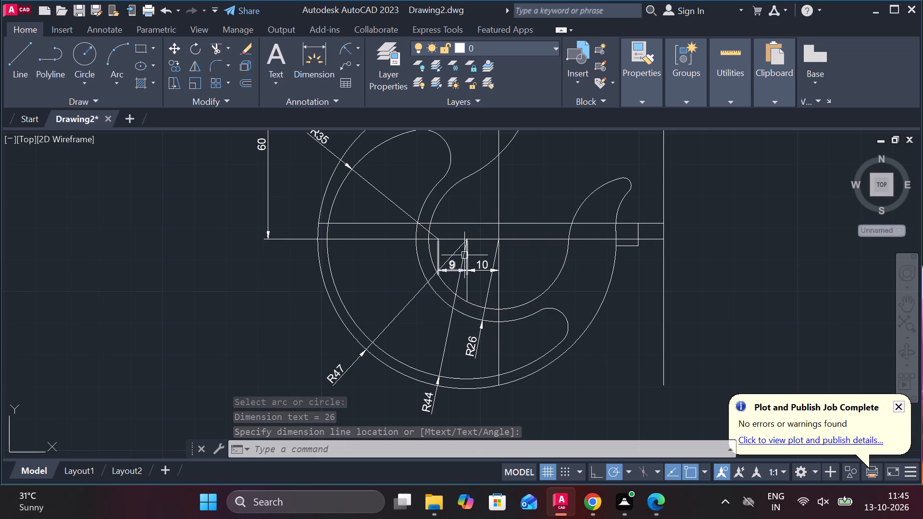
{"action": "left_click", "coordinate": [339, 51]}
{"action": "left_click", "coordinate": [554, 283]}
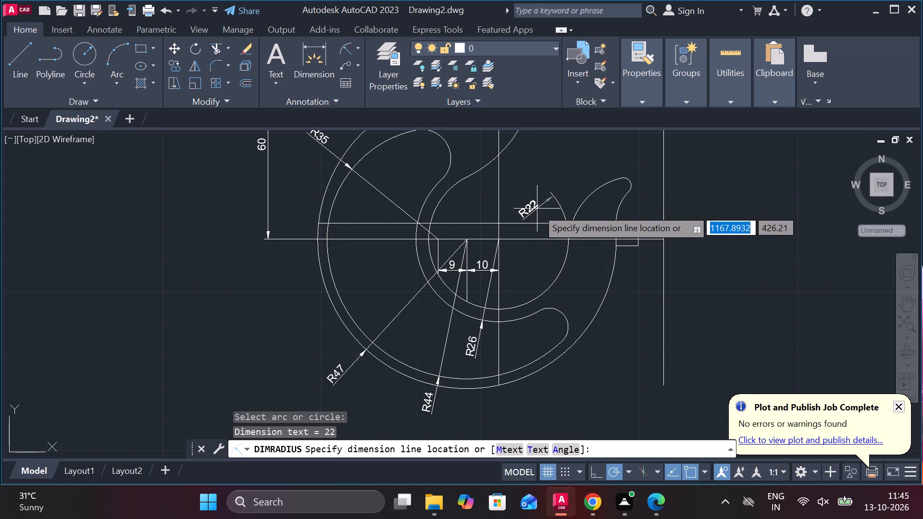
{"action": "left_click", "coordinate": [537, 209]}
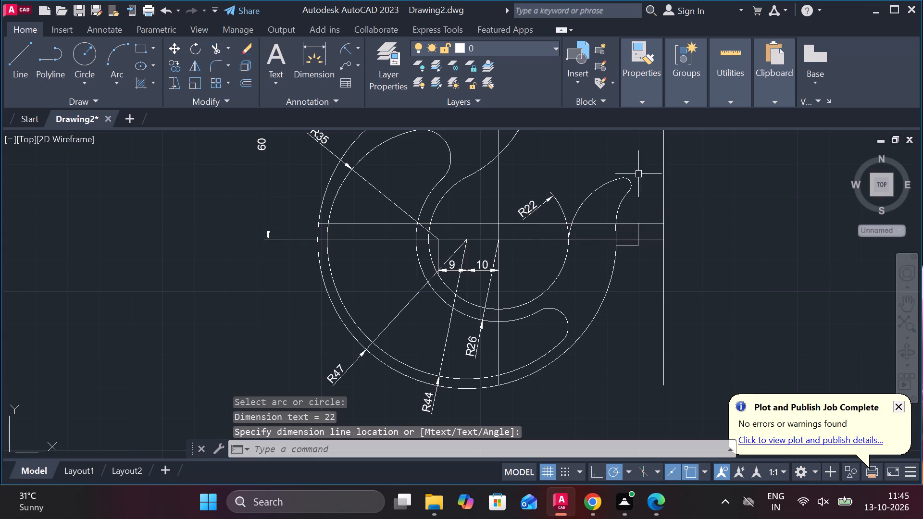
Add radius dimensions to the hook tip's inner arc and to the small rounded end of the tip.
{"action": "left_click", "coordinate": [346, 50]}
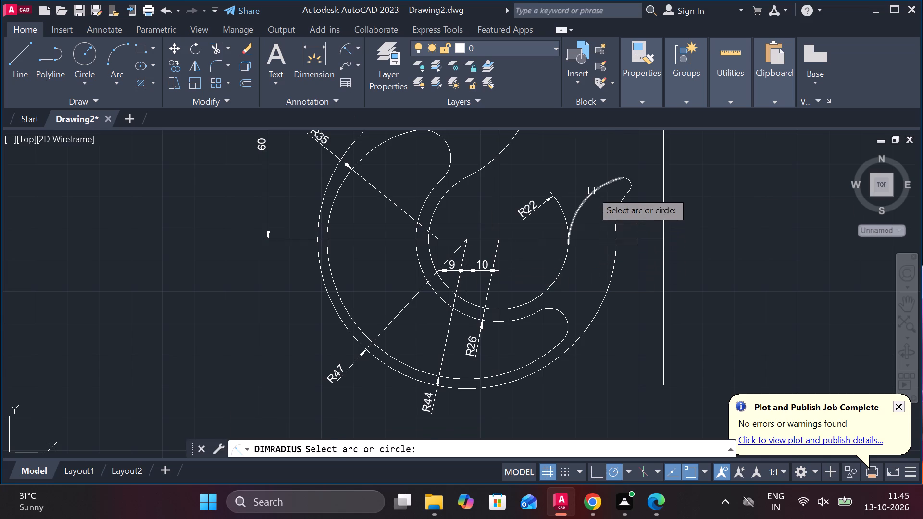
{"action": "left_click", "coordinate": [591, 191]}
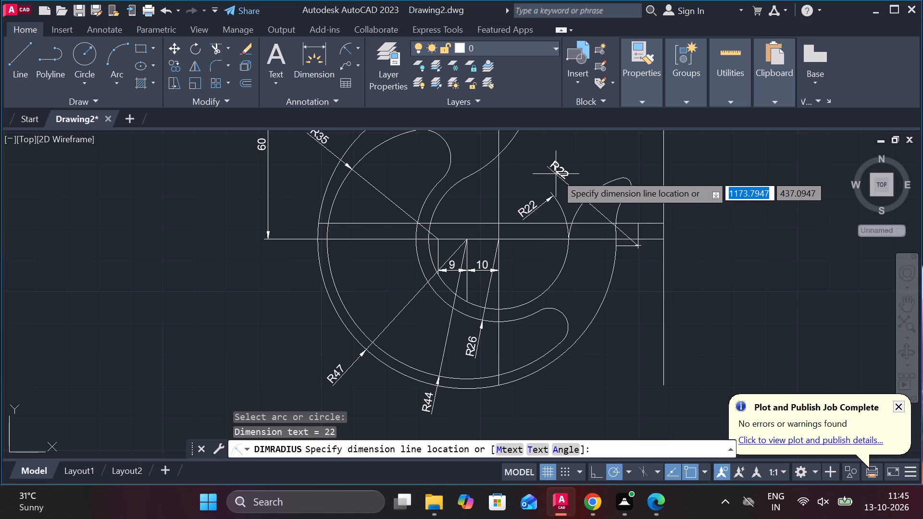
{"action": "left_click", "coordinate": [556, 174]}
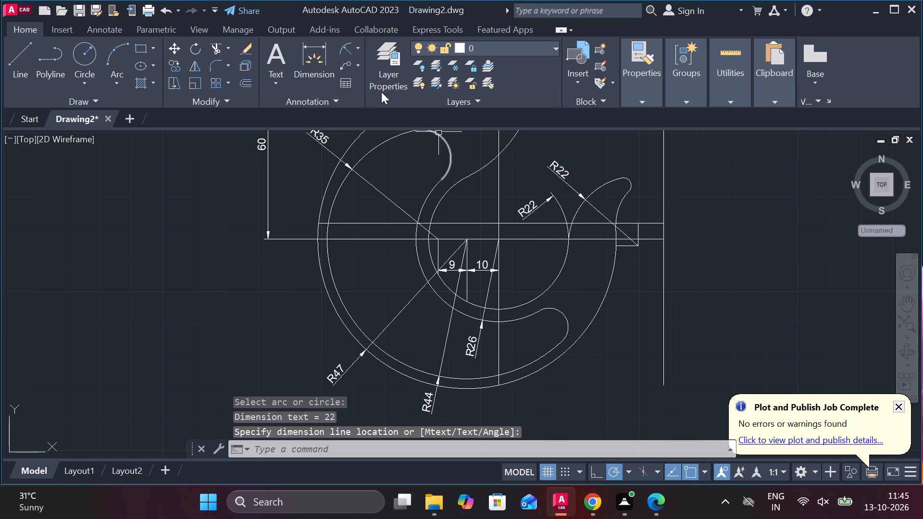
{"action": "left_click", "coordinate": [351, 51]}
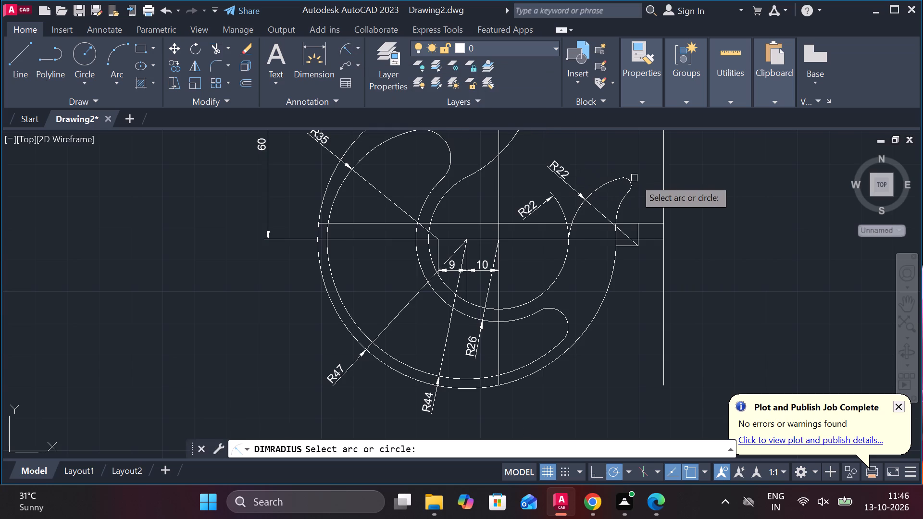
{"action": "left_click", "coordinate": [632, 184]}
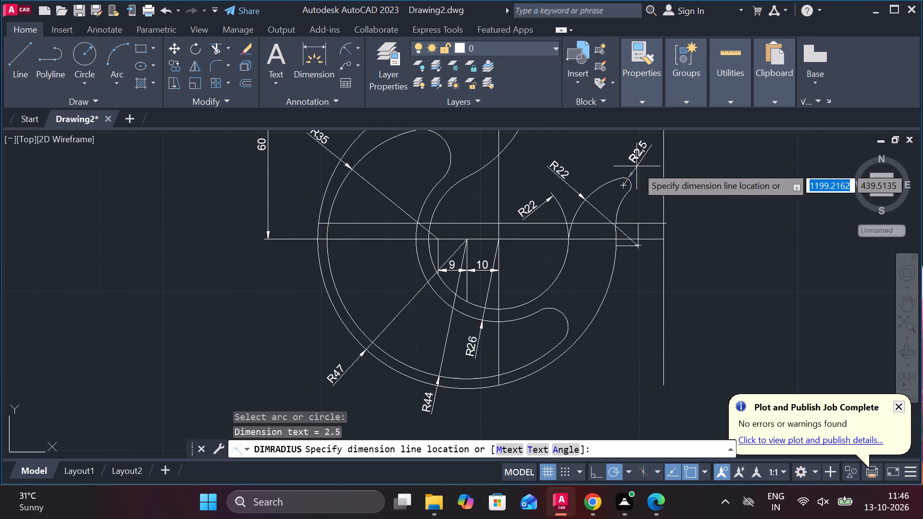
{"action": "left_click", "coordinate": [645, 161]}
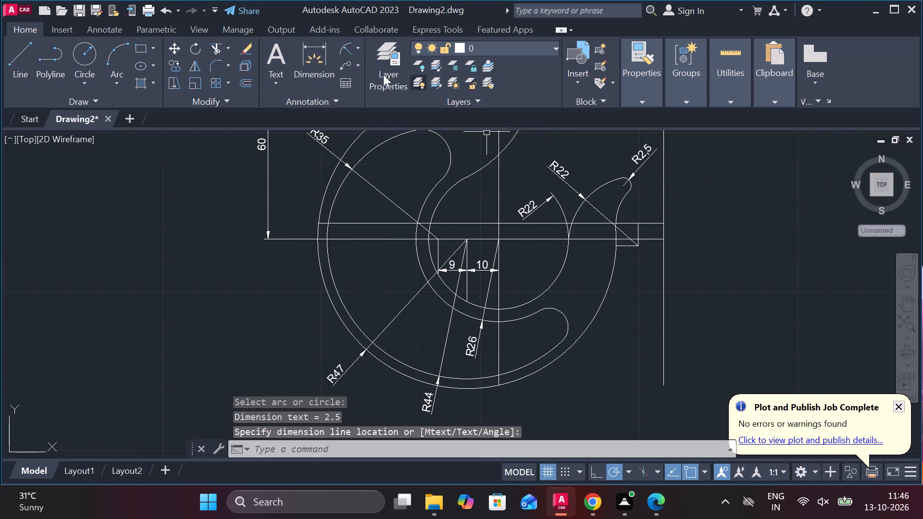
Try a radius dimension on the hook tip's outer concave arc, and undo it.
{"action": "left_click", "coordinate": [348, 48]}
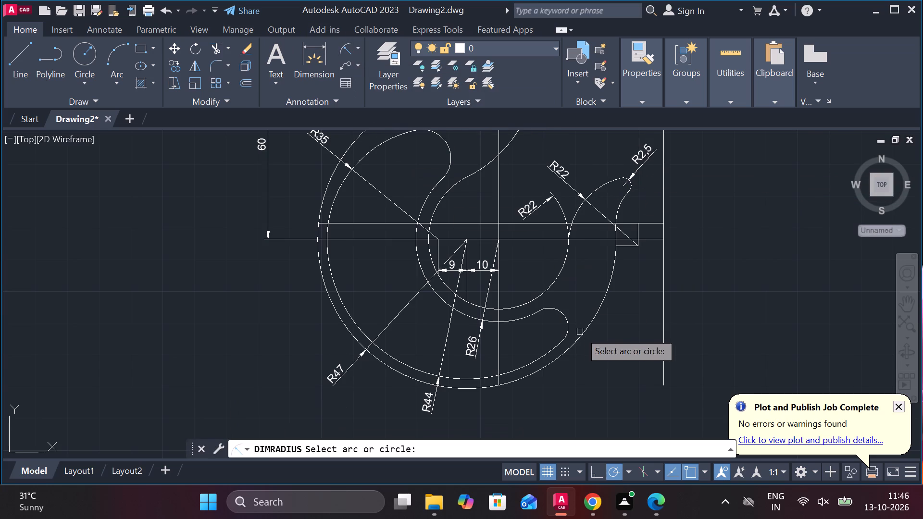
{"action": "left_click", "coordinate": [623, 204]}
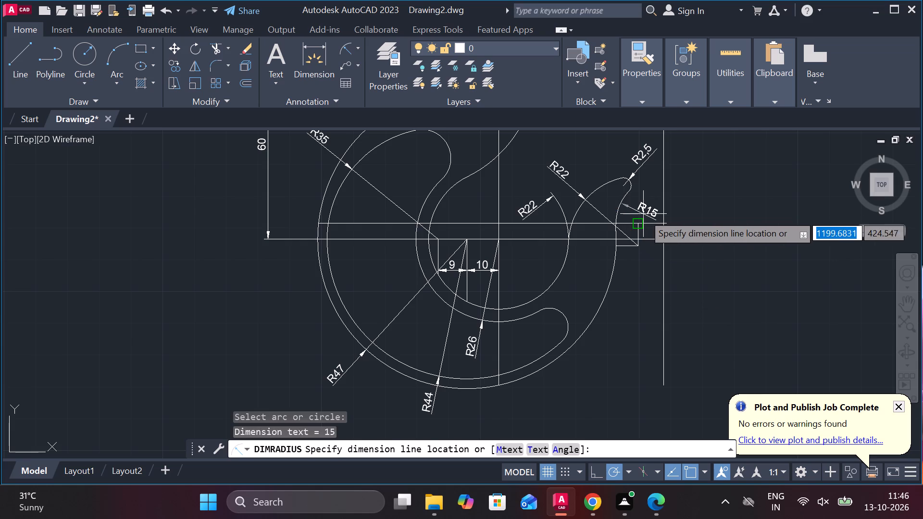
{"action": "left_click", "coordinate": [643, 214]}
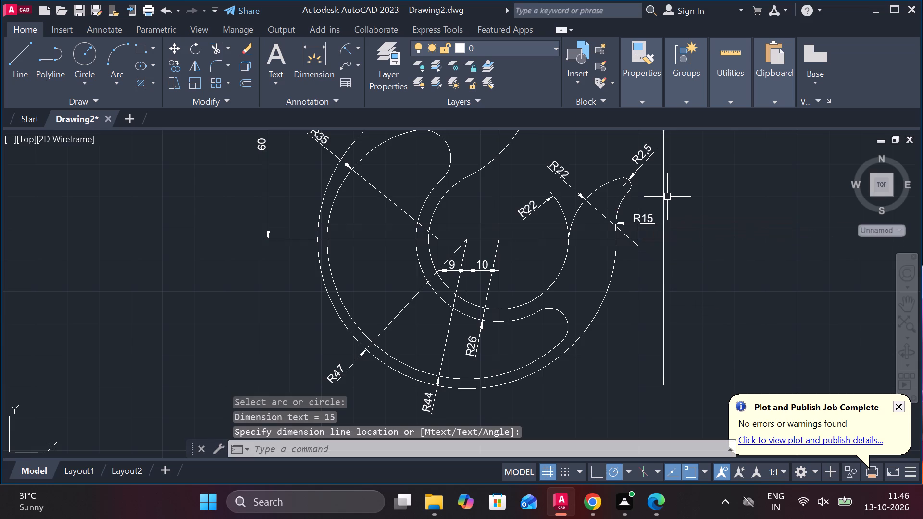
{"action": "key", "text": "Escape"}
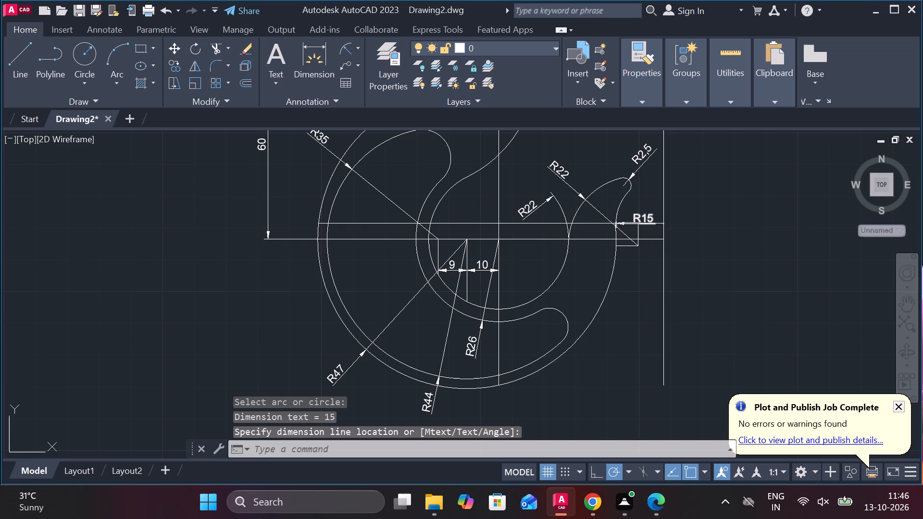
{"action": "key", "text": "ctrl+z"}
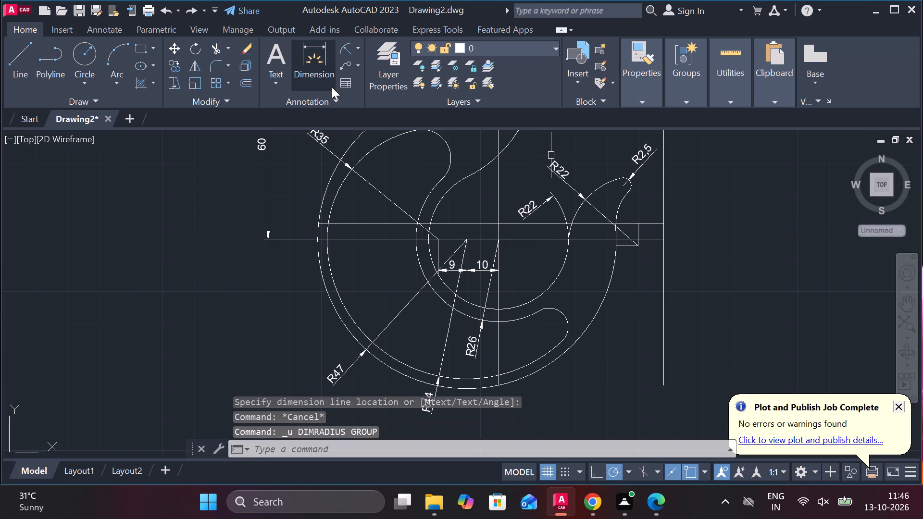
Add a radius dimension to the hook tip's outer concave arc, with the text just outside the tip.
{"action": "left_click", "coordinate": [344, 51]}
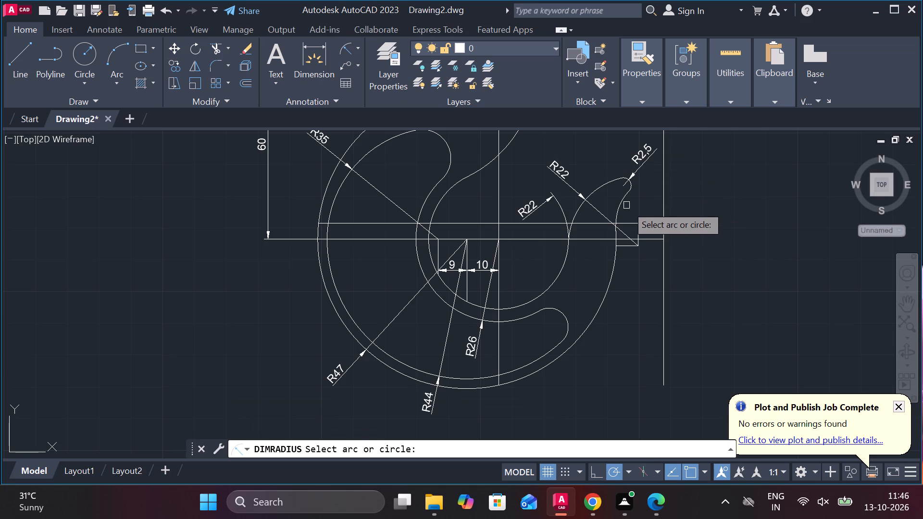
{"action": "left_click", "coordinate": [627, 198]}
{"action": "left_click", "coordinate": [627, 198]}
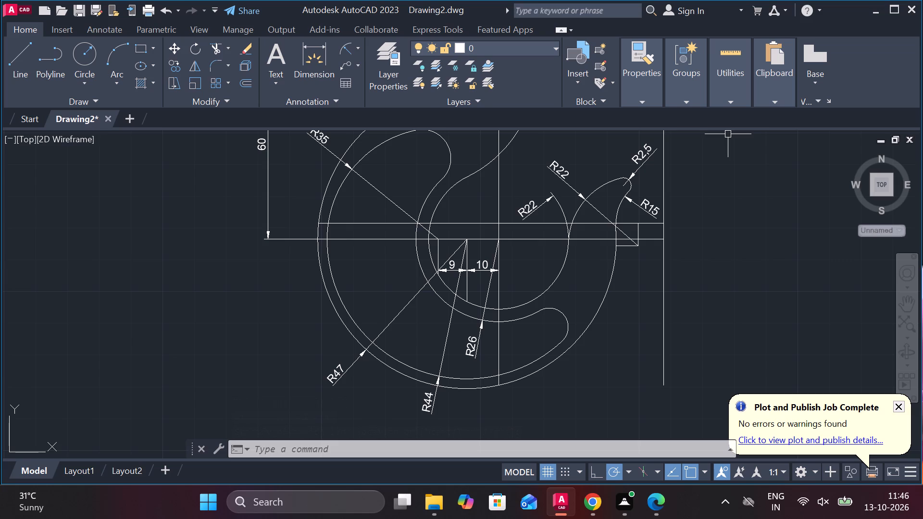
Trim the vertical construction line beyond the hook tip below the lower horizontal centreline.
{"action": "left_click", "coordinate": [211, 47]}
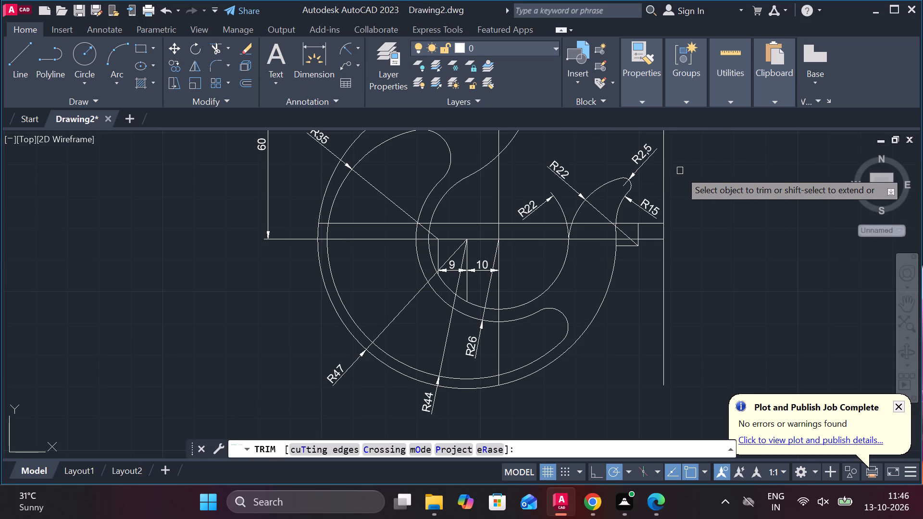
{"action": "left_click", "coordinate": [662, 296]}
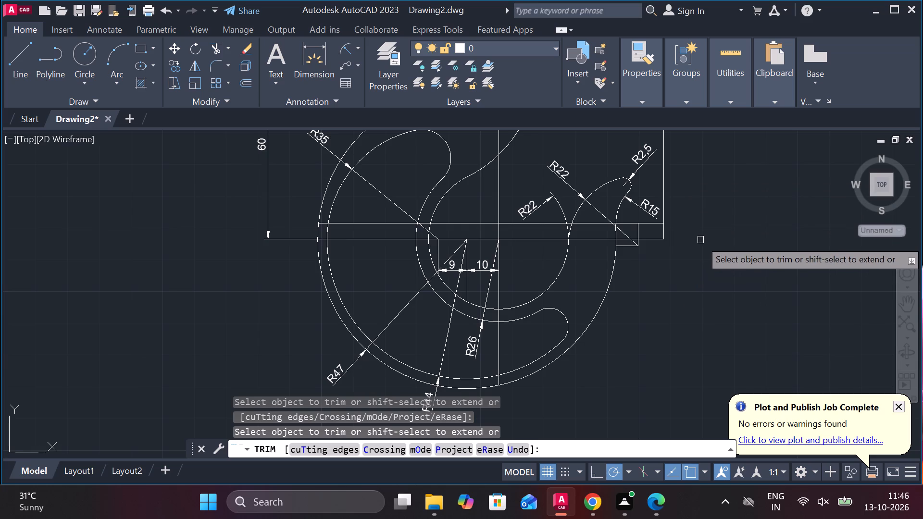
Add a horizontal linear dimension from the throat centre to the centre of the tip's inner arc, placed below the hook.
{"action": "left_click", "coordinate": [361, 42]}
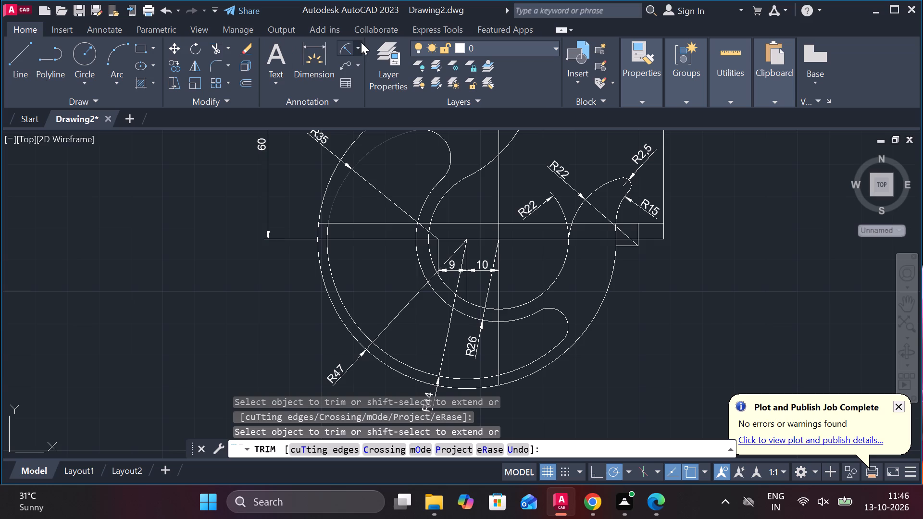
{"action": "left_click", "coordinate": [361, 73]}
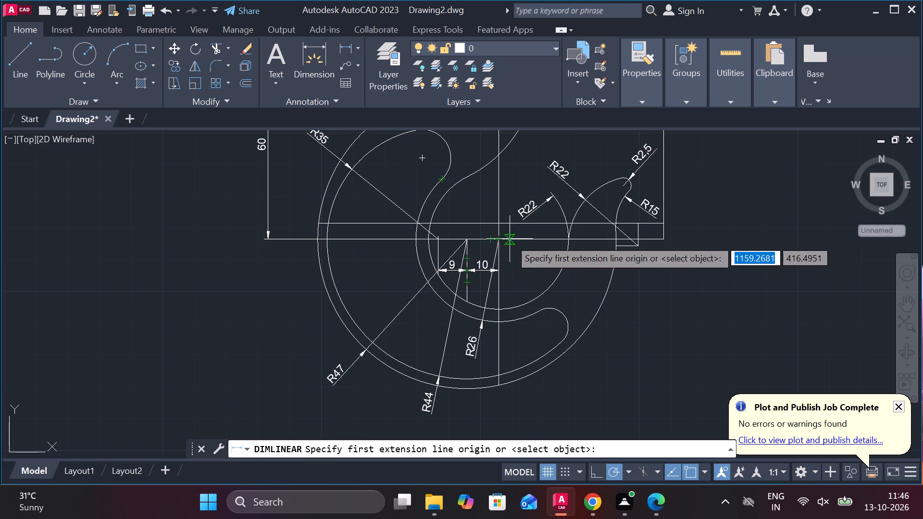
{"action": "left_click", "coordinate": [499, 239]}
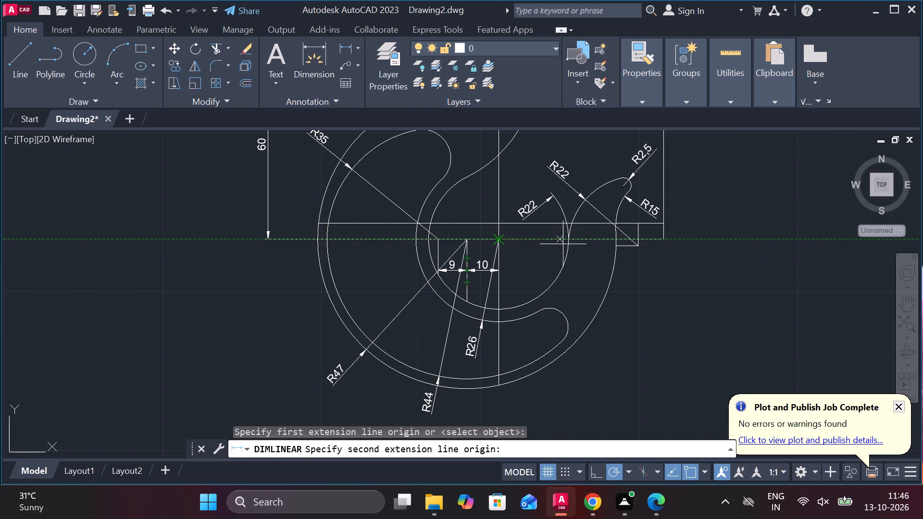
{"action": "left_click", "coordinate": [638, 245]}
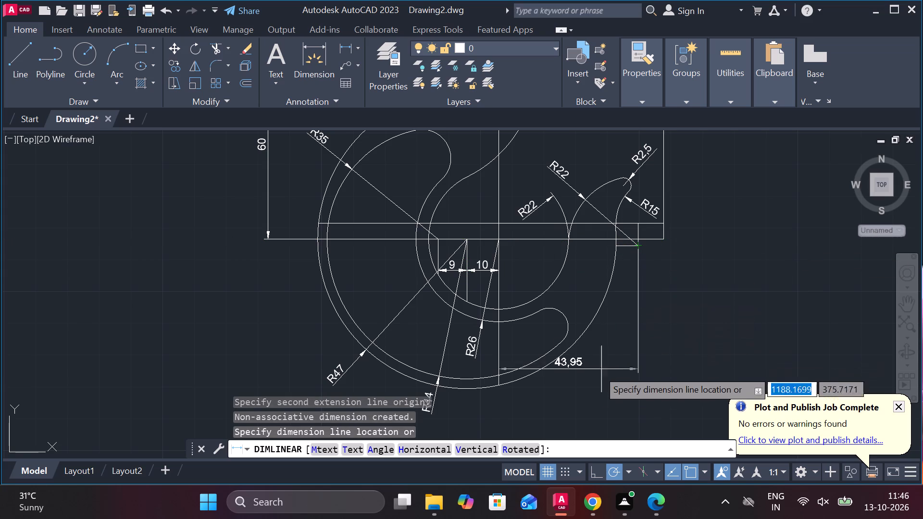
{"action": "double_click", "coordinate": [580, 404]}
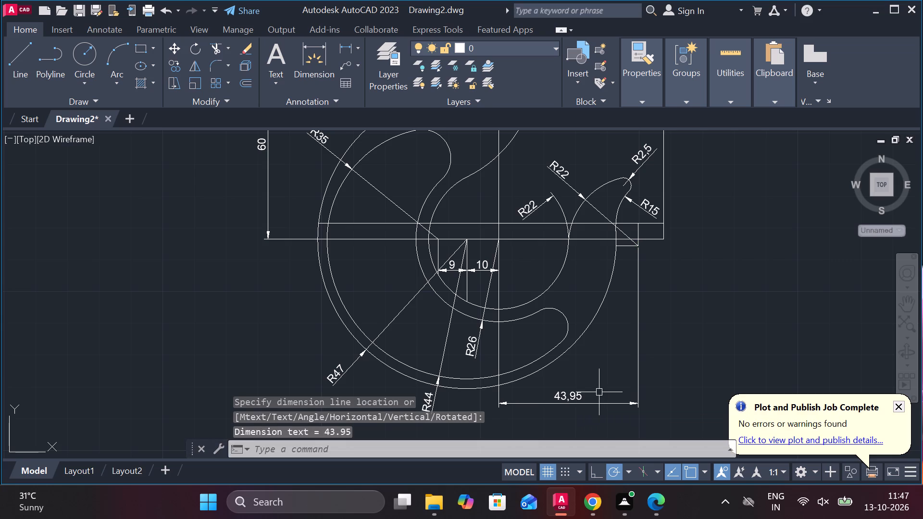
Replace the text of the horizontal dimension below the hook with 43.95, using a decimal point.
{"action": "double_click", "coordinate": [575, 395]}
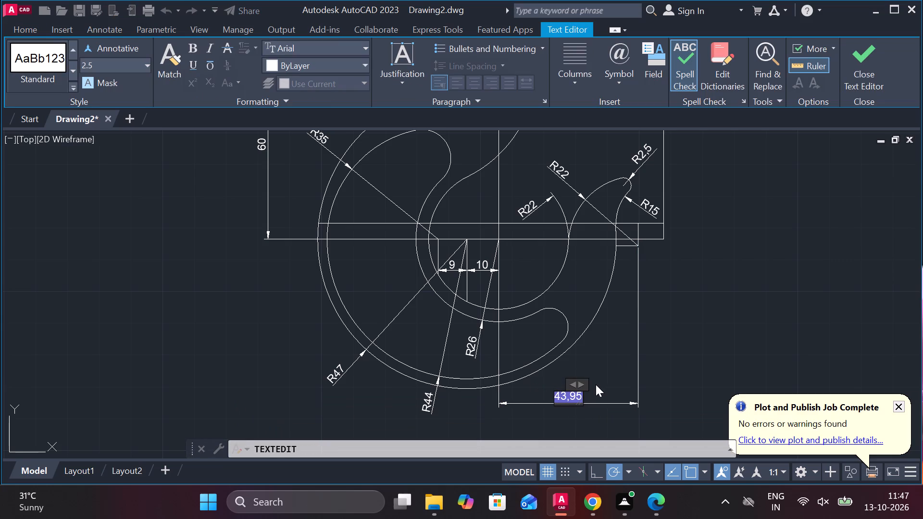
{"action": "key", "text": "Right"}
{"action": "key", "text": "Right"}
{"action": "key", "text": "Right"}
{"action": "key", "text": "Right"}
{"action": "key", "text": "BackSpace"}
{"action": "key", "text": "BackSpace"}
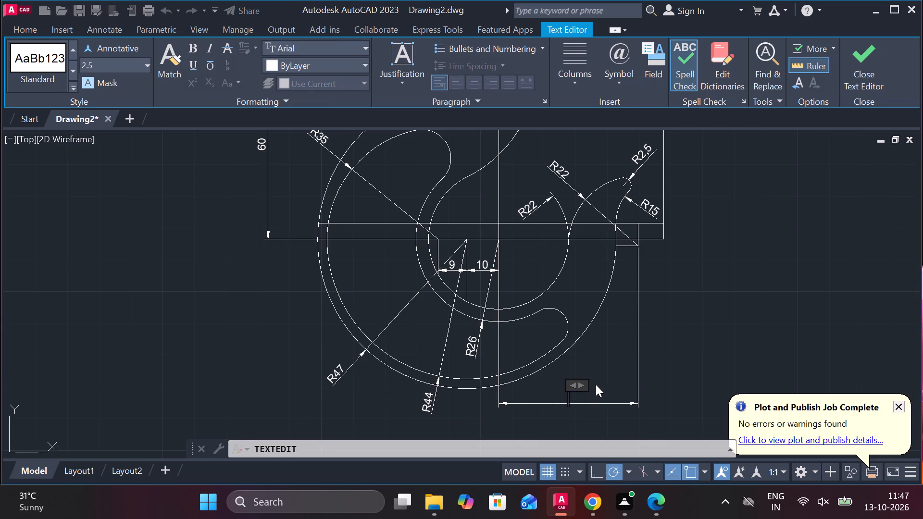
{"action": "key", "text": "4"}
{"action": "key", "text": "3"}
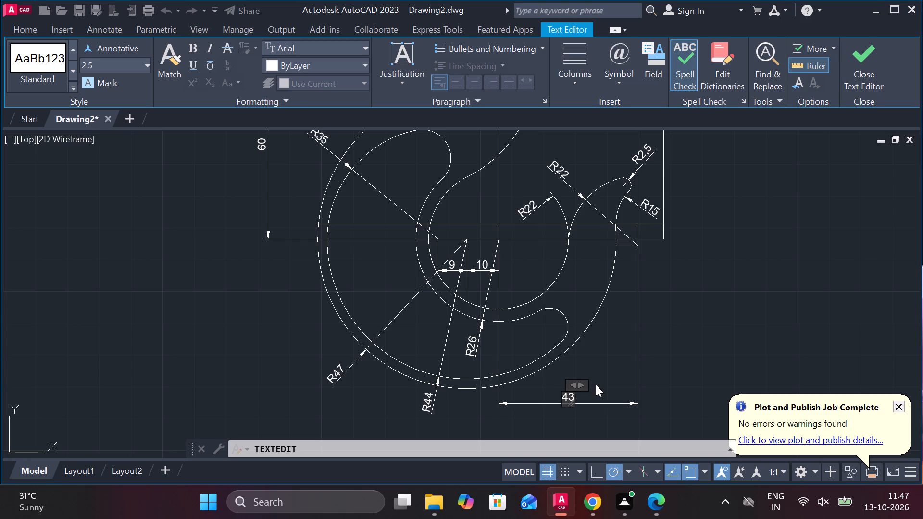
{"action": "key", "text": "period"}
{"action": "key", "text": "9"}
{"action": "key", "text": "5"}
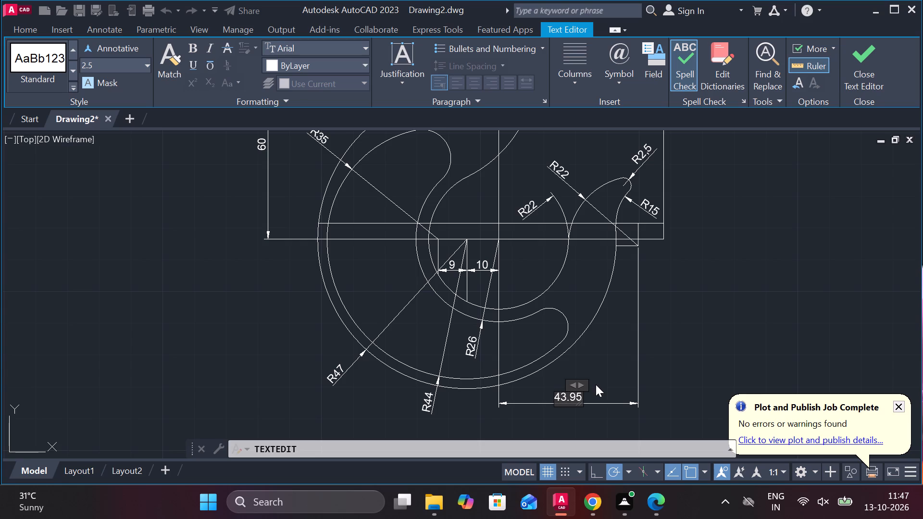
{"action": "left_click", "coordinate": [660, 236]}
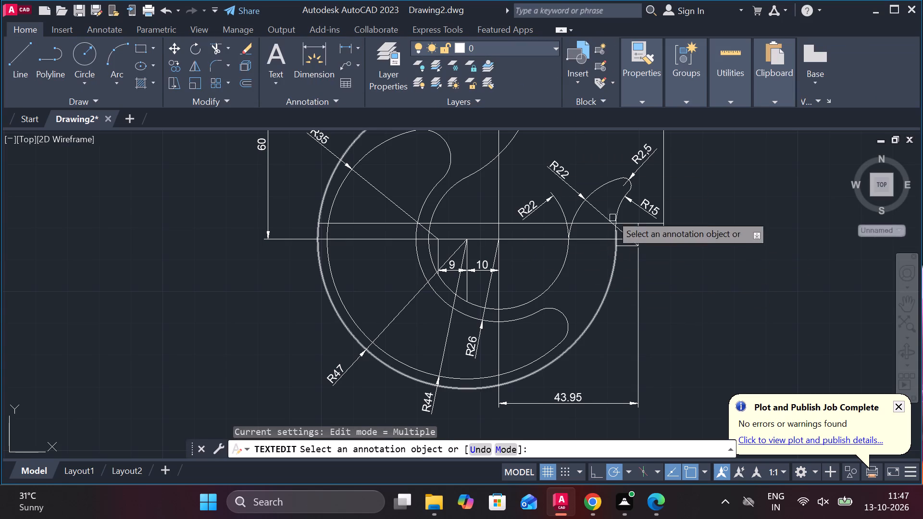
Add a horizontal linear dimension from the throat centre to the vertical construction line beyond the tip, placed above the tip.
{"action": "scroll", "coordinate": [597, 194], "scroll_direction": "down", "scroll_amount": 2}
{"action": "scroll", "coordinate": [594, 164], "scroll_direction": "up", "scroll_amount": 2}
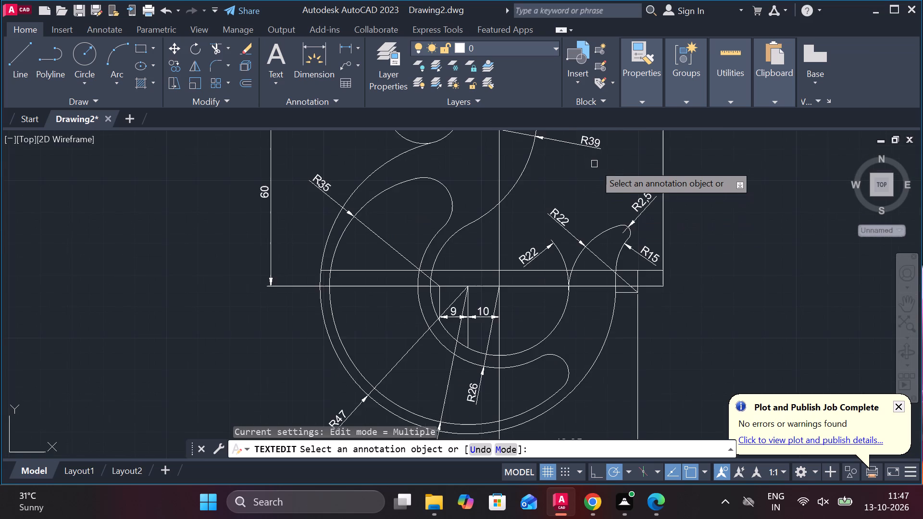
{"action": "scroll", "coordinate": [594, 164], "scroll_direction": "down", "scroll_amount": 3}
{"action": "scroll", "coordinate": [517, 329], "scroll_direction": "down", "scroll_amount": 2}
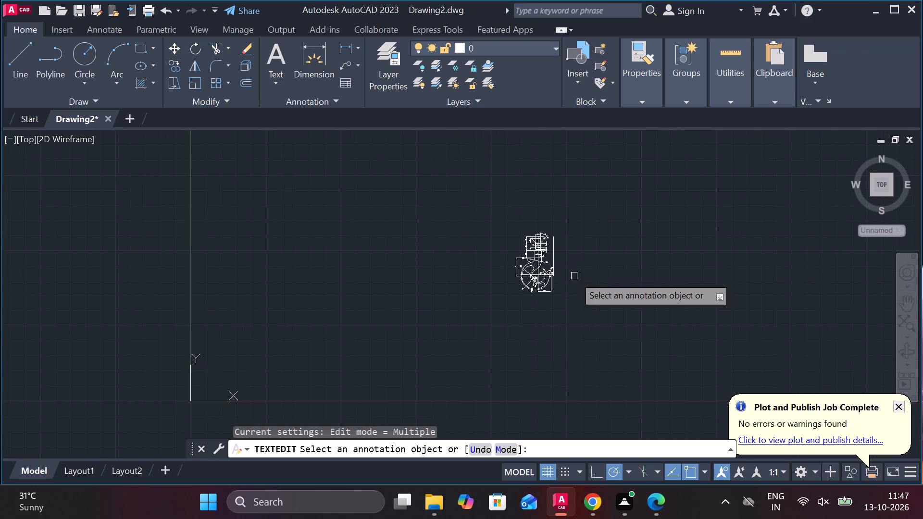
{"action": "scroll", "coordinate": [511, 276], "scroll_direction": "up", "scroll_amount": 4}
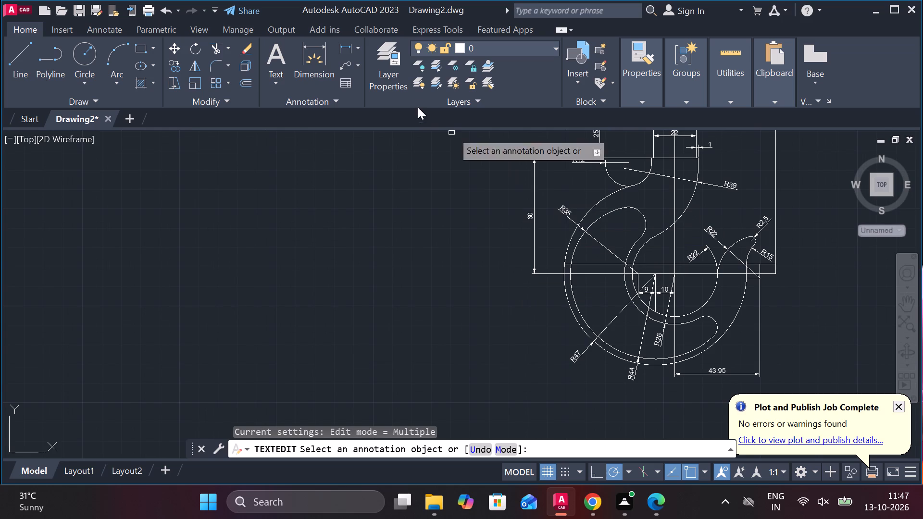
{"action": "left_click", "coordinate": [344, 44]}
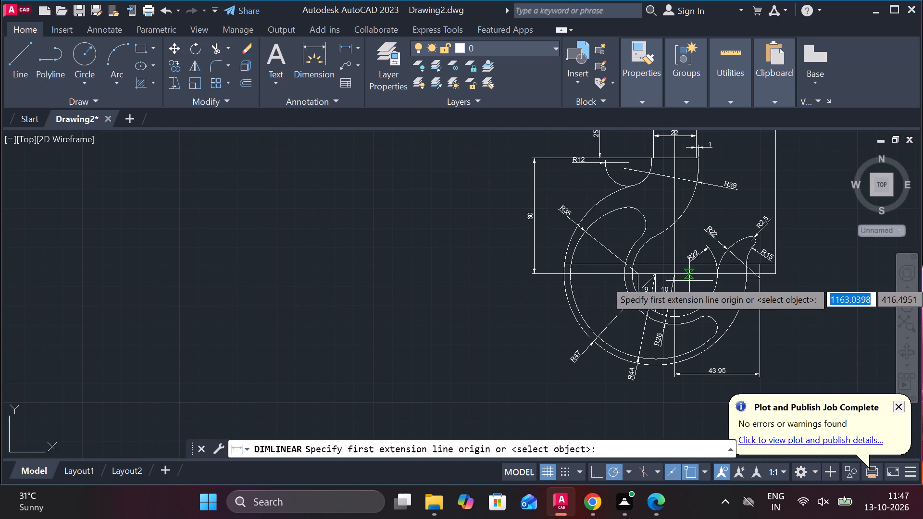
{"action": "left_click", "coordinate": [675, 277]}
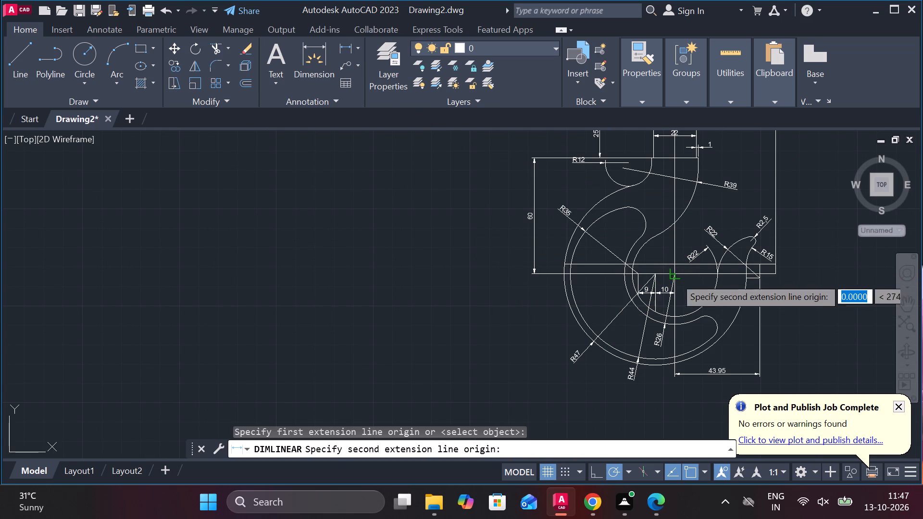
{"action": "left_click", "coordinate": [771, 274]}
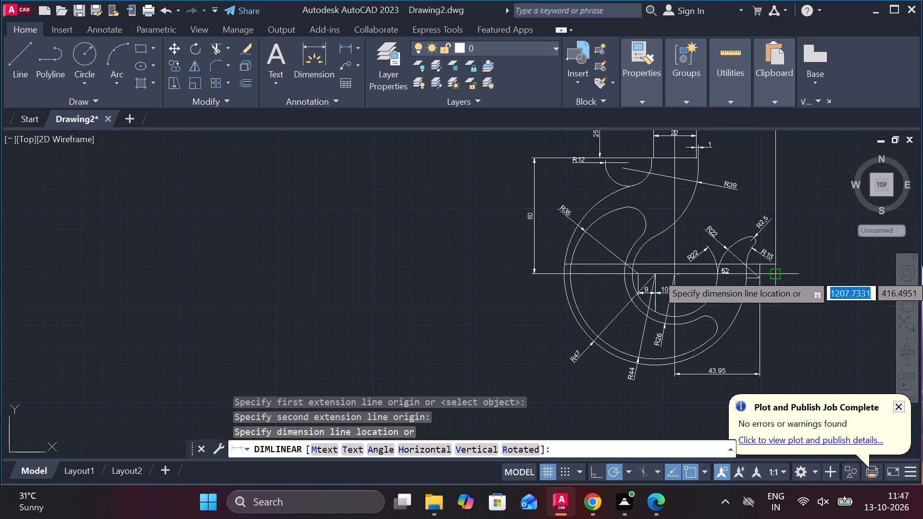
{"action": "left_click", "coordinate": [762, 198]}
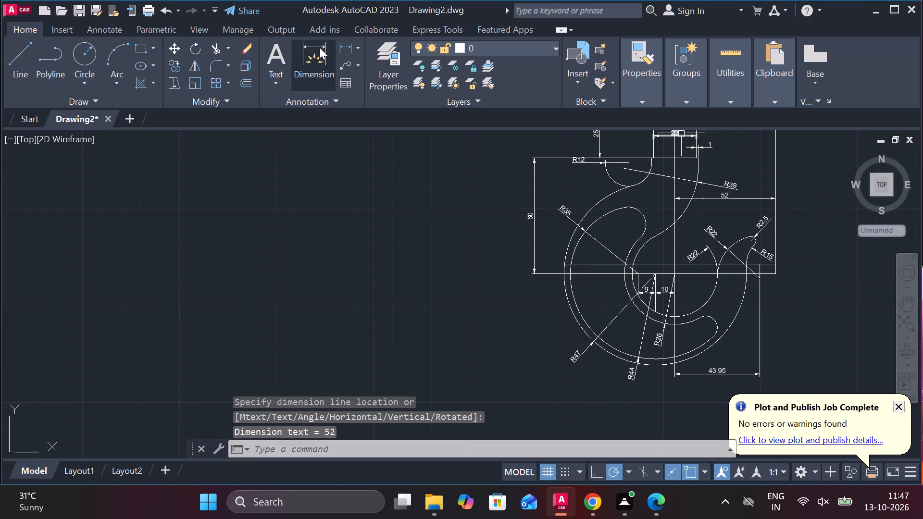
Trim the vertical construction line beyond the hook tip above the 52 dimension.
{"action": "left_click", "coordinate": [218, 50]}
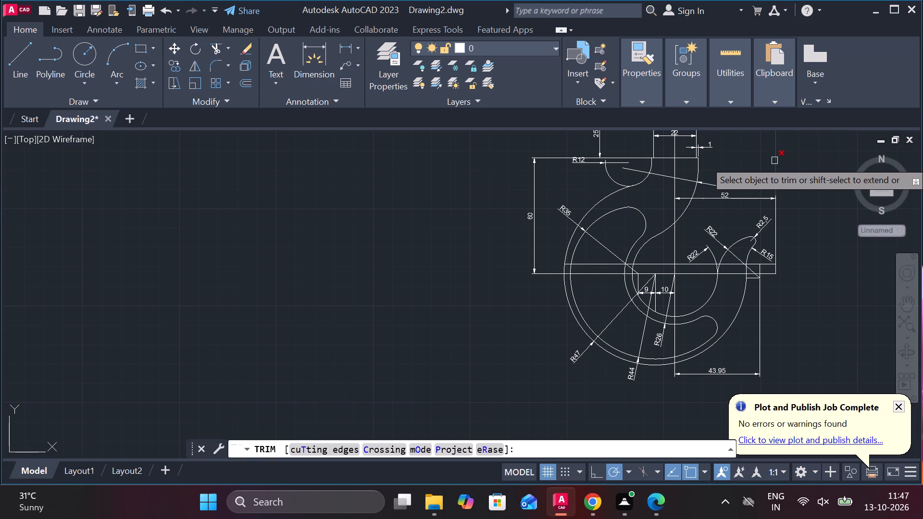
{"action": "left_click", "coordinate": [774, 161]}
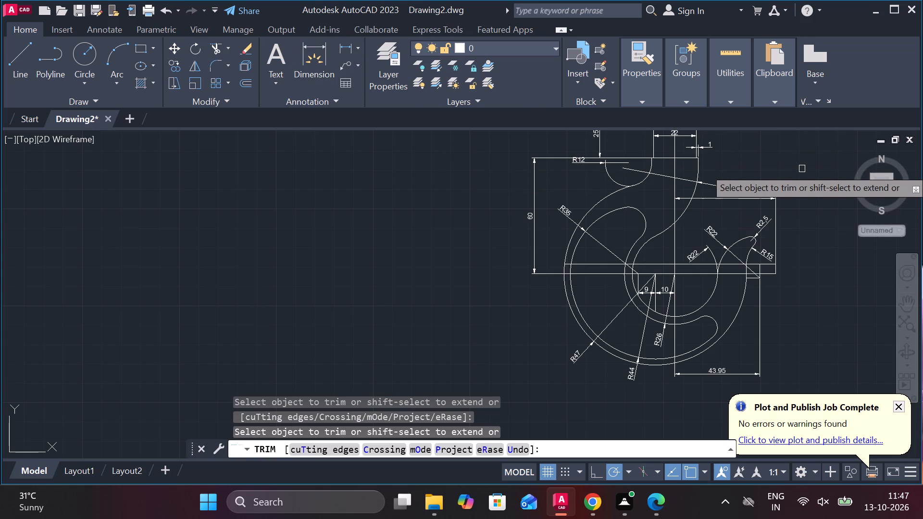
{"action": "key", "text": "Escape"}
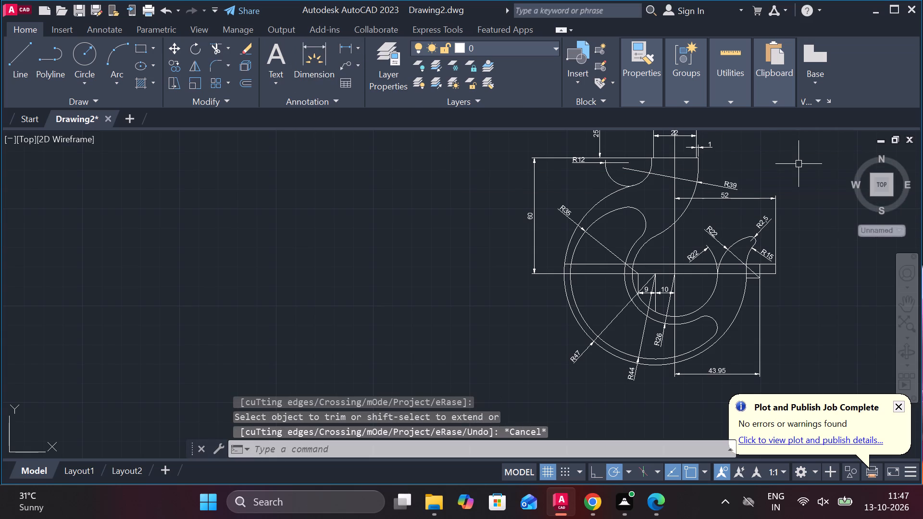
Add an R9 radius dimension to the rounded upper end of the hook's inner contour, placed just outside the arc.
{"action": "left_click", "coordinate": [359, 49]}
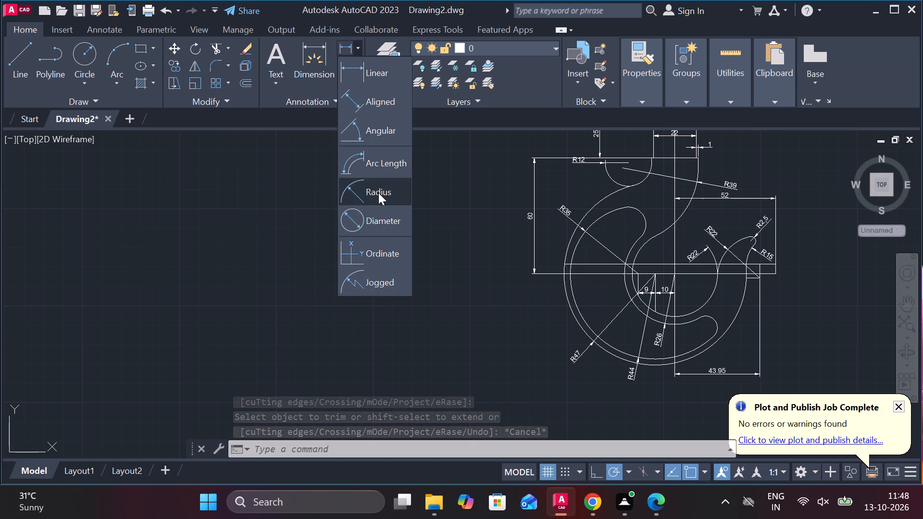
{"action": "left_click", "coordinate": [378, 193]}
{"action": "left_click", "coordinate": [642, 218]}
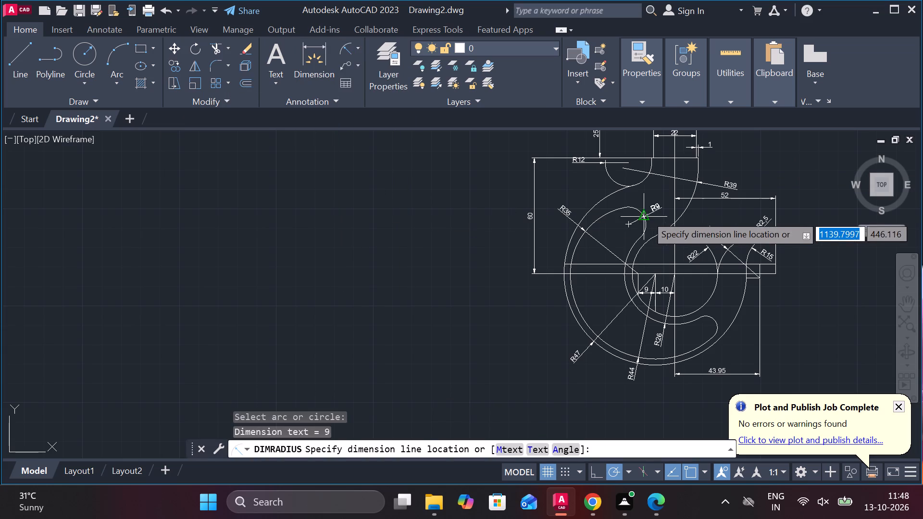
{"action": "left_click", "coordinate": [658, 205]}
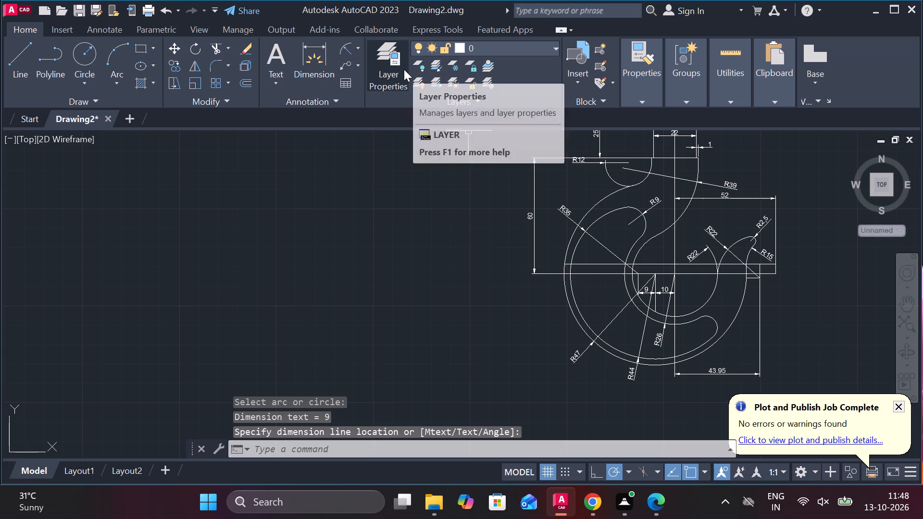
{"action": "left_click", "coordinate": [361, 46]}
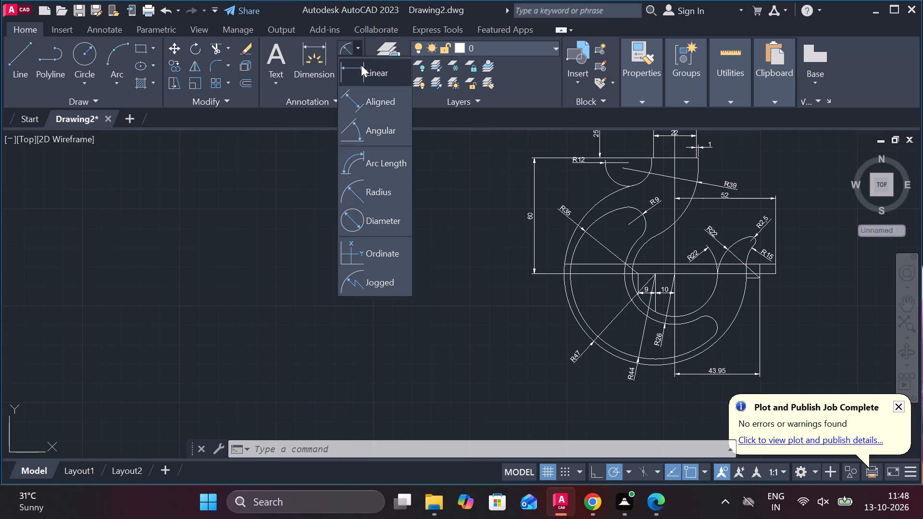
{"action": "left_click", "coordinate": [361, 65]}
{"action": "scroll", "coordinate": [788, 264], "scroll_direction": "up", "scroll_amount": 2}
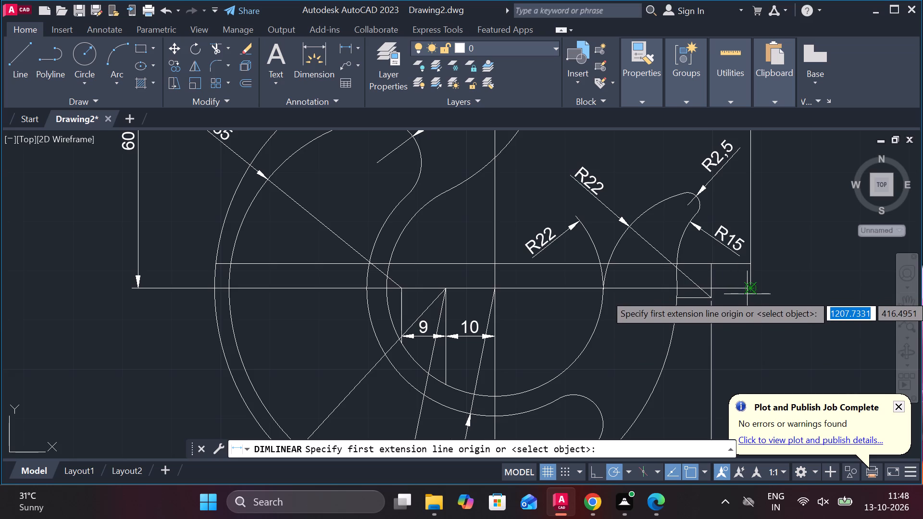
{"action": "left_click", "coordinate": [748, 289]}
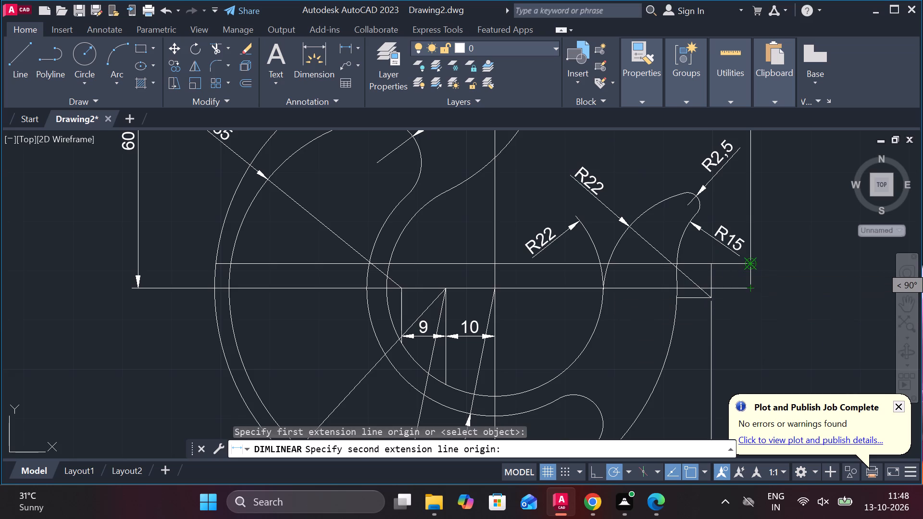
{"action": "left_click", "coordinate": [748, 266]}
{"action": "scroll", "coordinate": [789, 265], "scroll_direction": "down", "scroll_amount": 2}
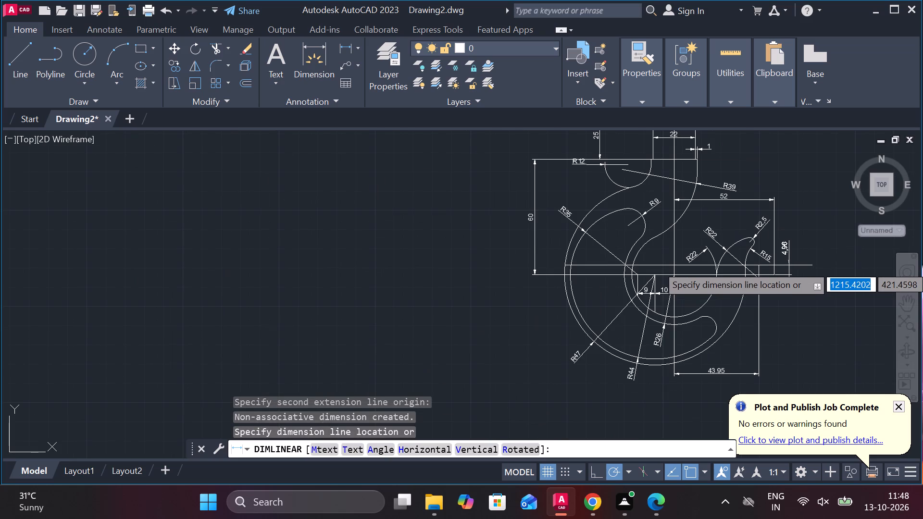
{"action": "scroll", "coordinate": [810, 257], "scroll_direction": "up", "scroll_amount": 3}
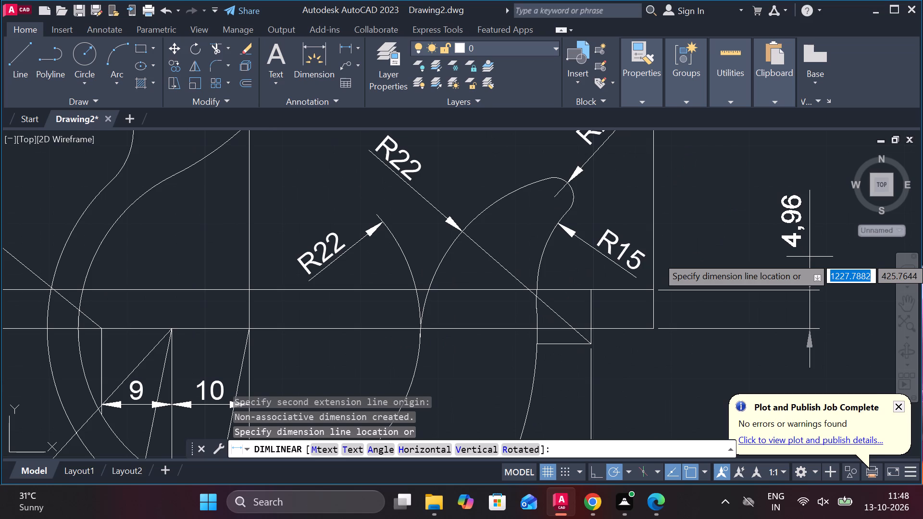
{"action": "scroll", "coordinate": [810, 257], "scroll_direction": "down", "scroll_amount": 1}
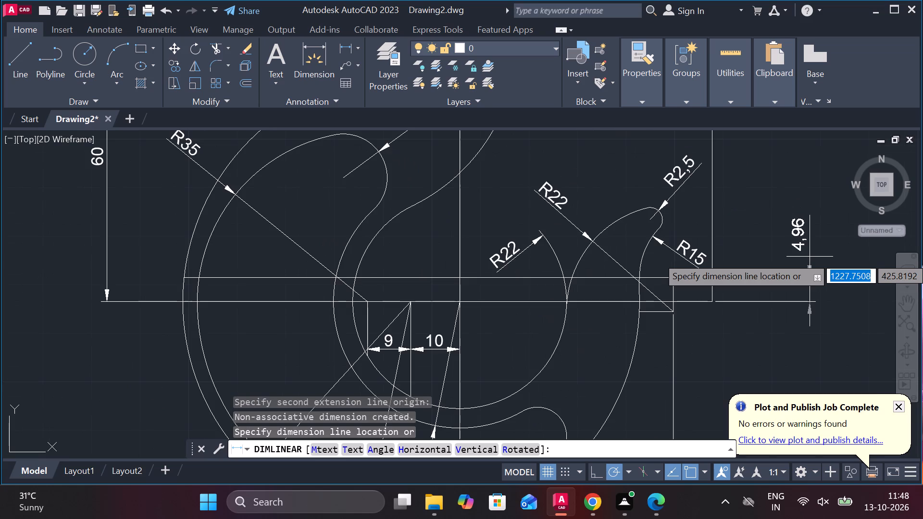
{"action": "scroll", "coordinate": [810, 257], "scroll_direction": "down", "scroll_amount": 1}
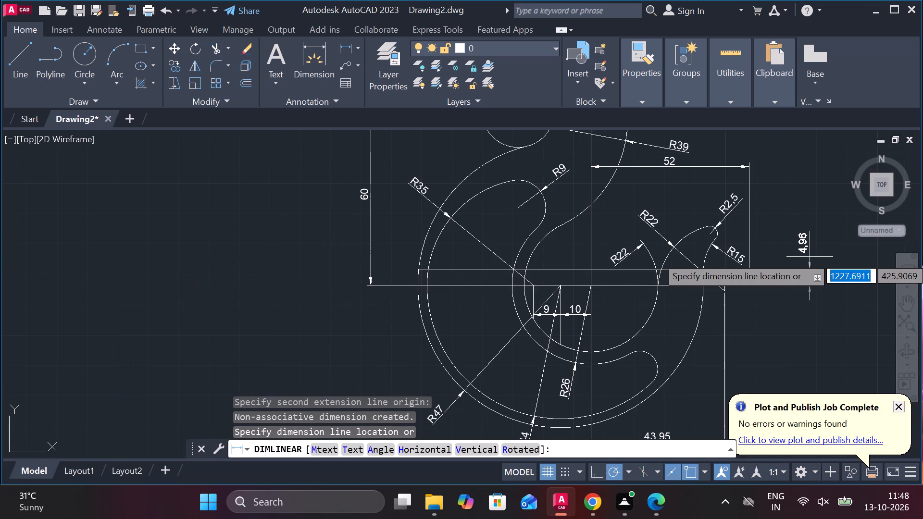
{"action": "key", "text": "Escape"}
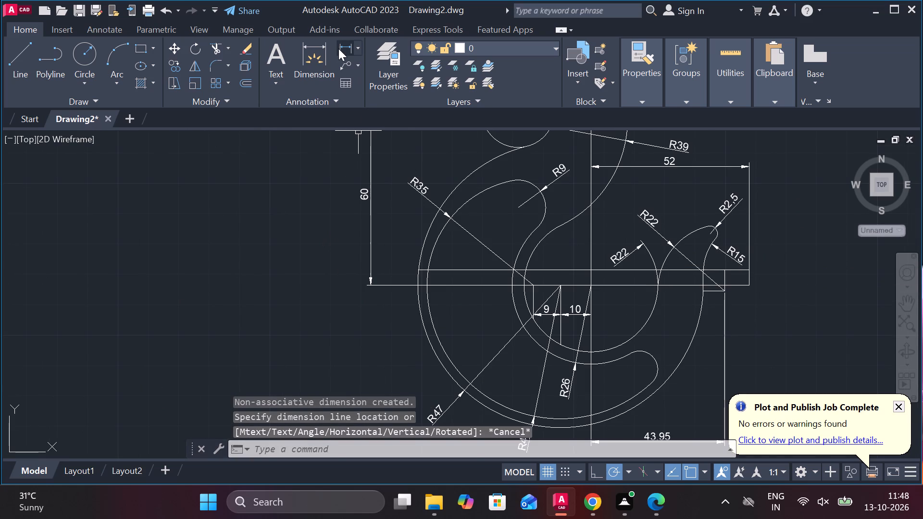
Add a vertical linear dimension between the lower and upper horizontal centrelines at their ends beyond the hook tip.
{"action": "left_click", "coordinate": [338, 49]}
{"action": "scroll", "coordinate": [796, 302], "scroll_direction": "up", "scroll_amount": 2}
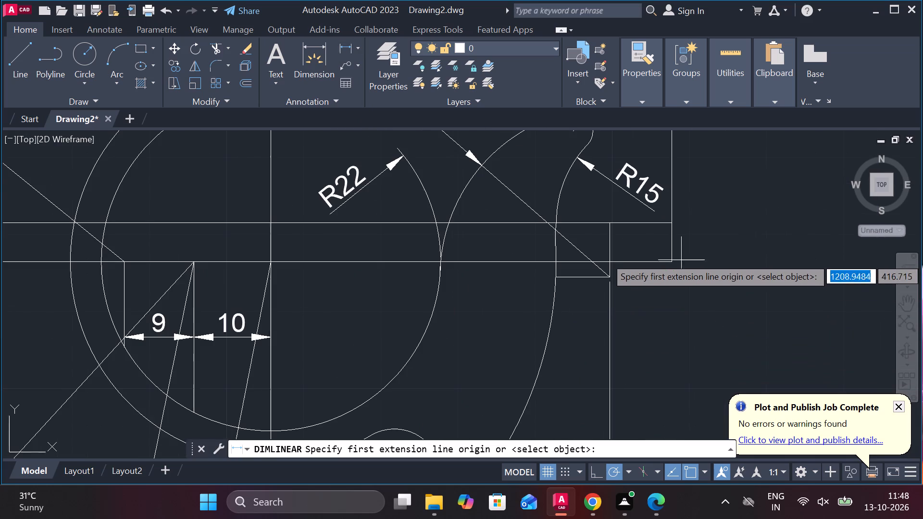
{"action": "left_click", "coordinate": [673, 259]}
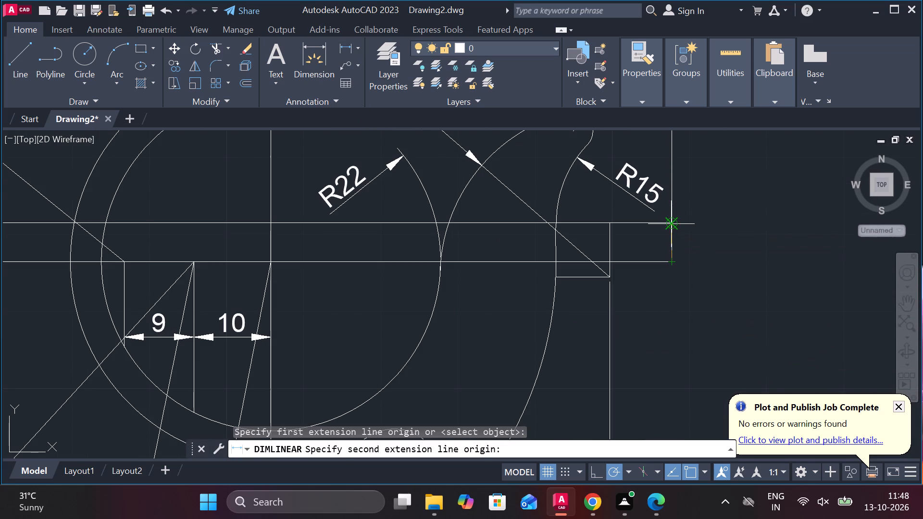
{"action": "left_click", "coordinate": [671, 224]}
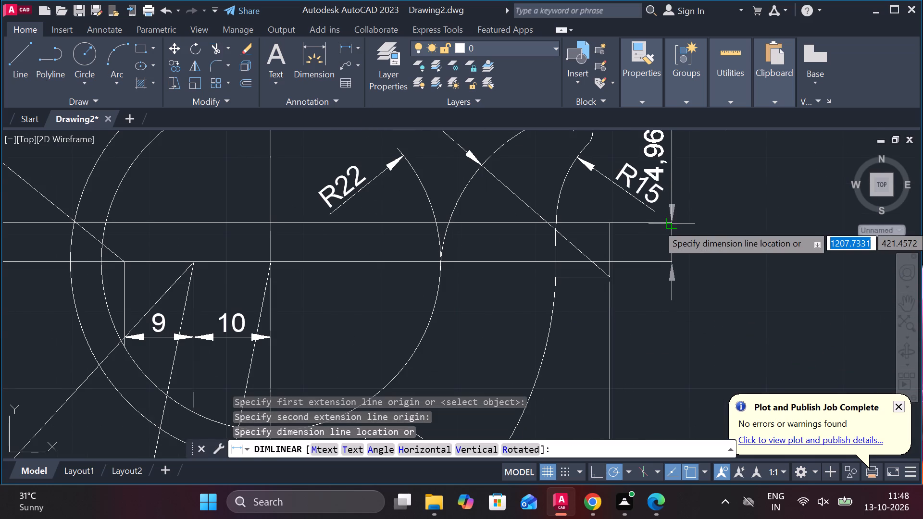
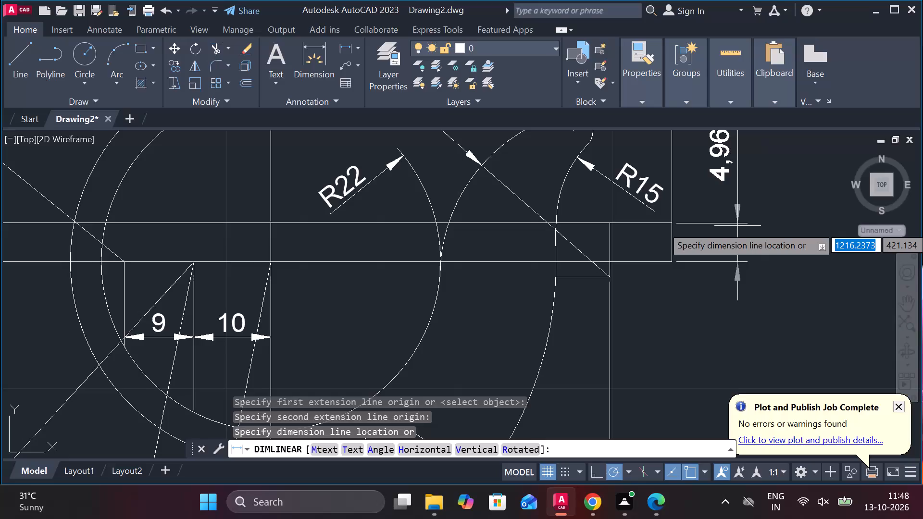
Redo the vertical linear dimension between the lower and upper horizontal centrelines from the vertical line below the hook tip, placed beyond the tip.
{"action": "key", "text": "Escape"}
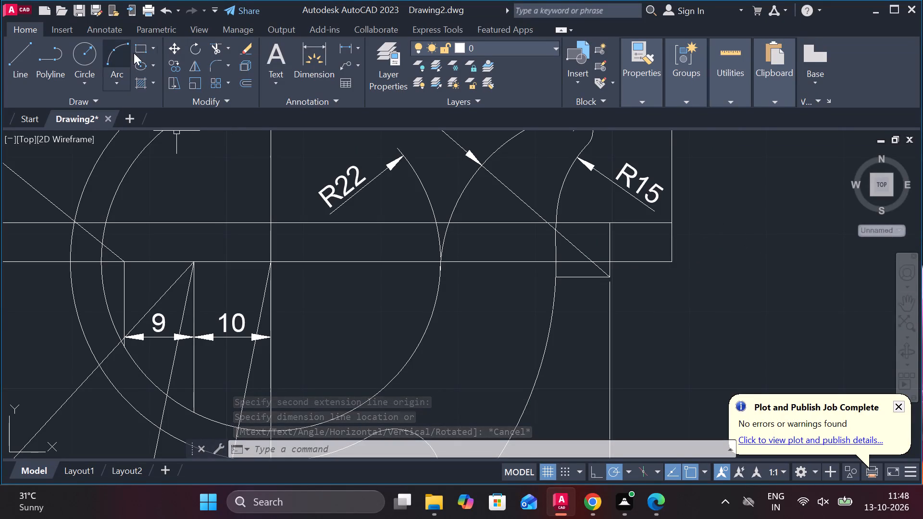
{"action": "left_click", "coordinate": [349, 46]}
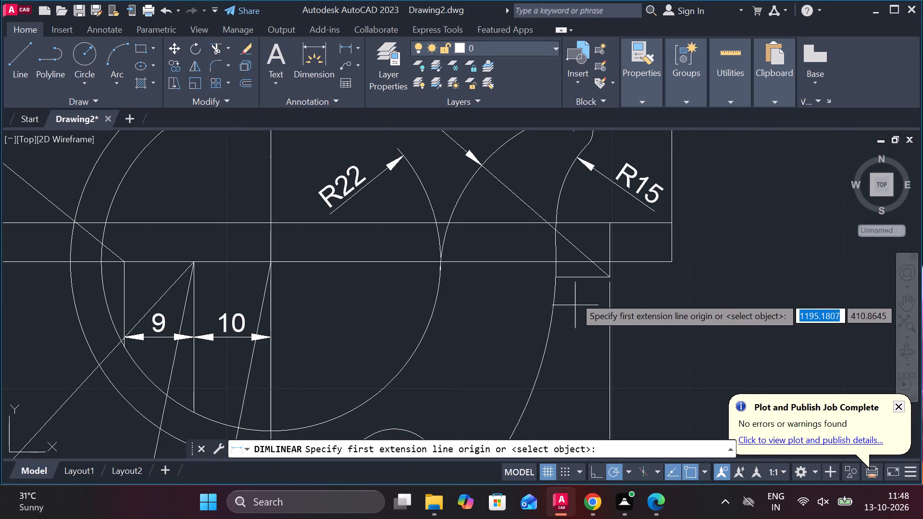
{"action": "left_click", "coordinate": [611, 261]}
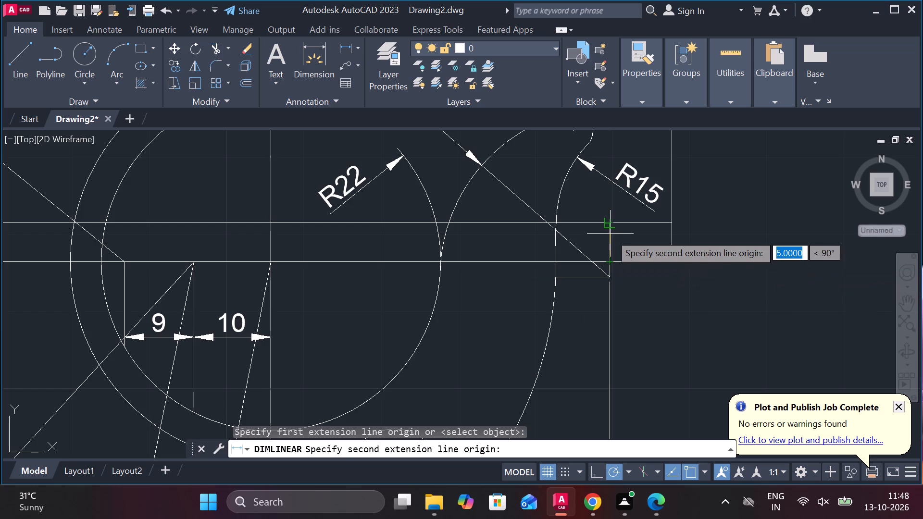
{"action": "left_click", "coordinate": [610, 222]}
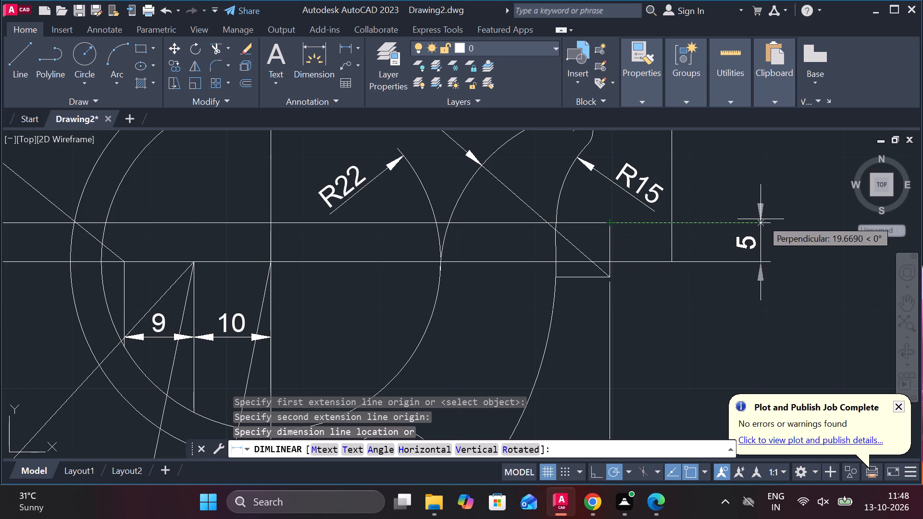
{"action": "left_click", "coordinate": [725, 220]}
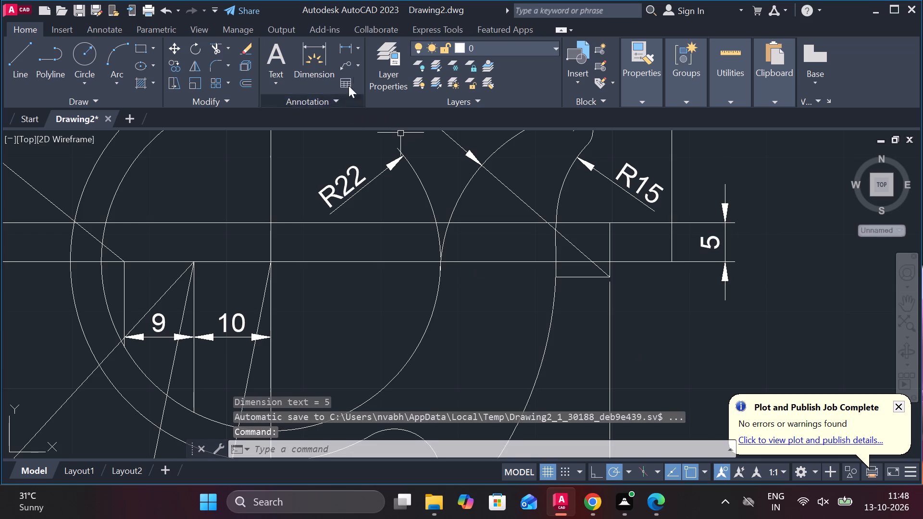
Add a vertical linear dimension from the short horizontal line's outer end to the lower horizontal centreline, placed outside the 5 dimension.
{"action": "left_click", "coordinate": [344, 45]}
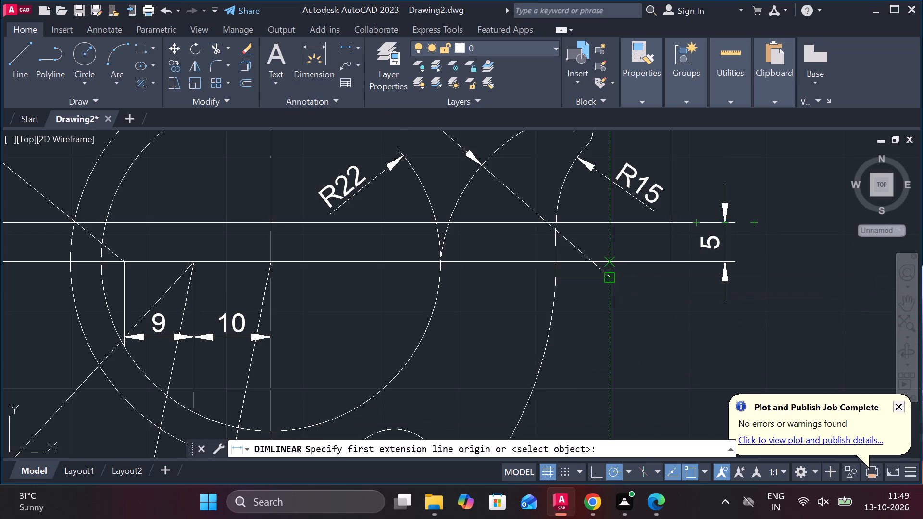
{"action": "left_click", "coordinate": [610, 278]}
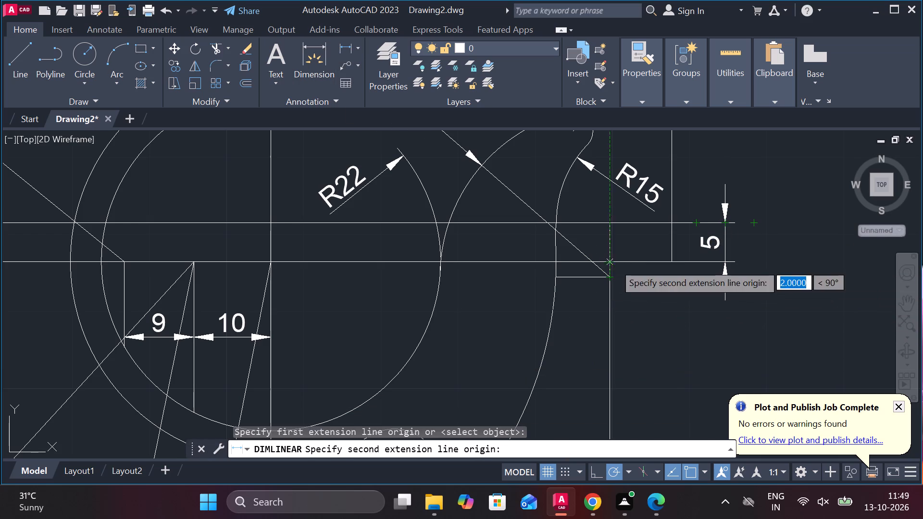
{"action": "left_click", "coordinate": [612, 263]}
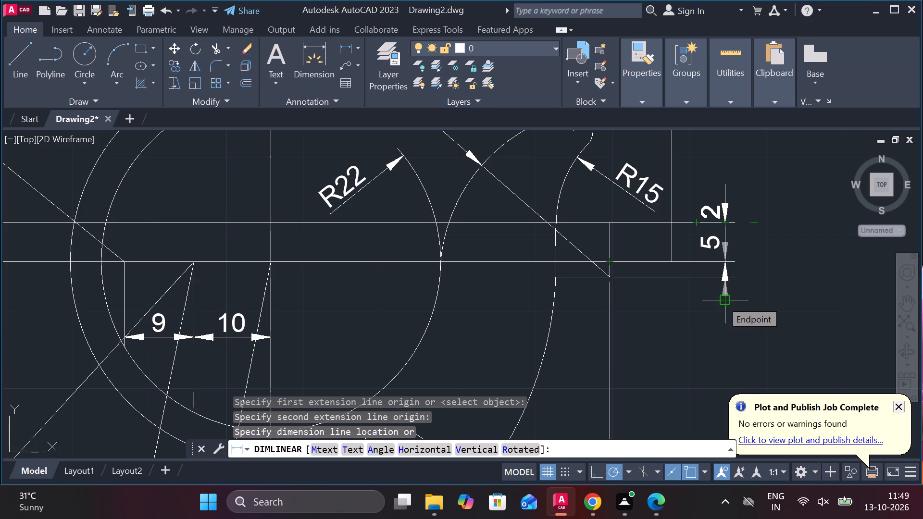
{"action": "left_click", "coordinate": [759, 297]}
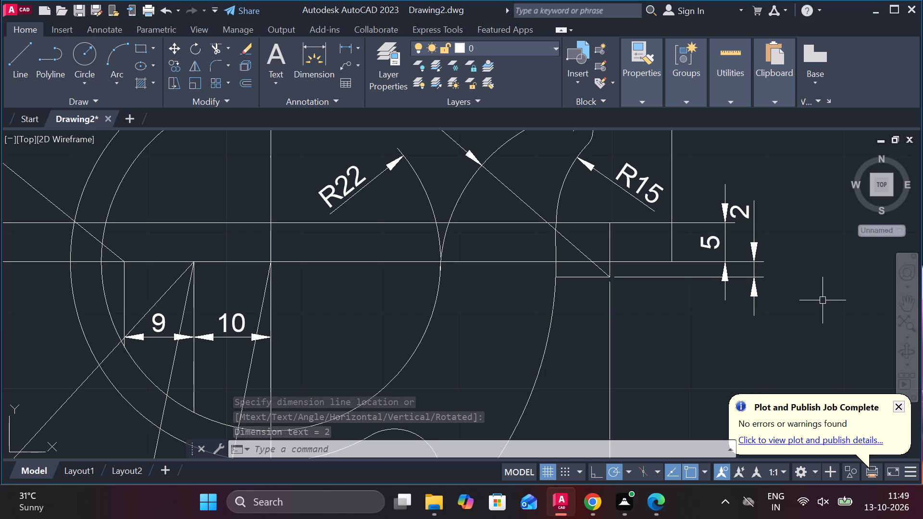
Draw a closed rectangle of lines 190 wide and 65 high in the empty space beside the hook.
{"action": "scroll", "coordinate": [810, 302], "scroll_direction": "down", "scroll_amount": 3}
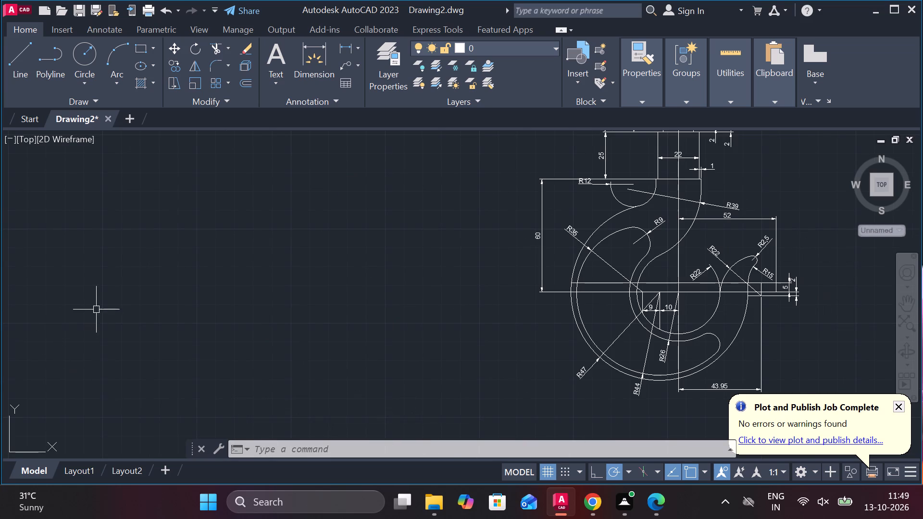
{"action": "scroll", "coordinate": [96, 308], "scroll_direction": "down", "scroll_amount": 3}
{"action": "scroll", "coordinate": [203, 317], "scroll_direction": "up", "scroll_amount": 3}
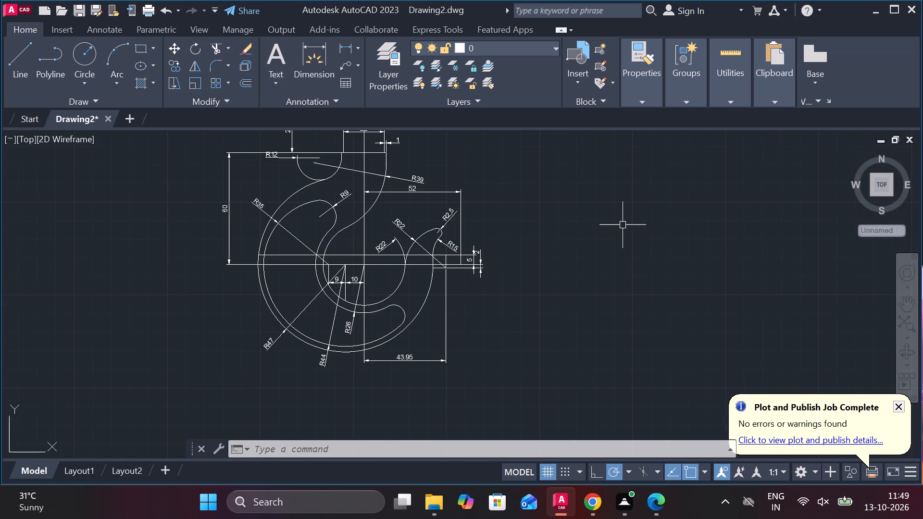
{"action": "left_click", "coordinate": [31, 58]}
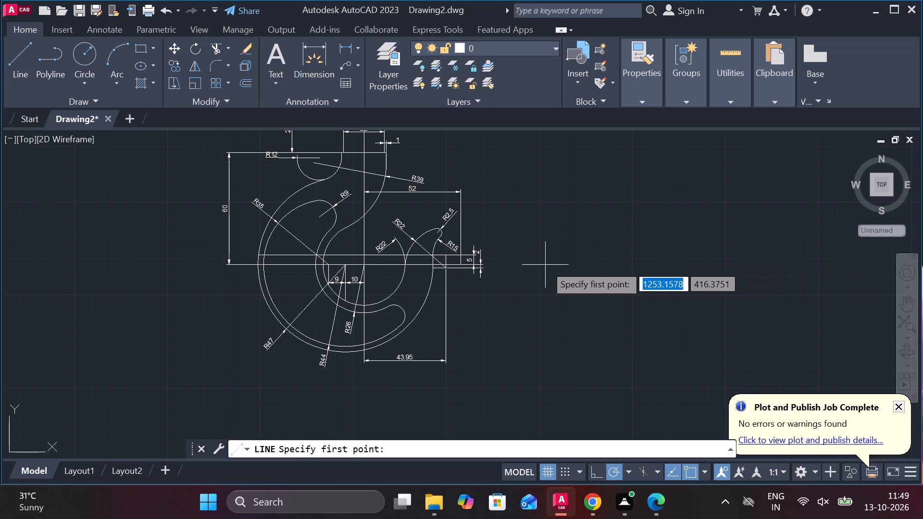
{"action": "left_click", "coordinate": [545, 265]}
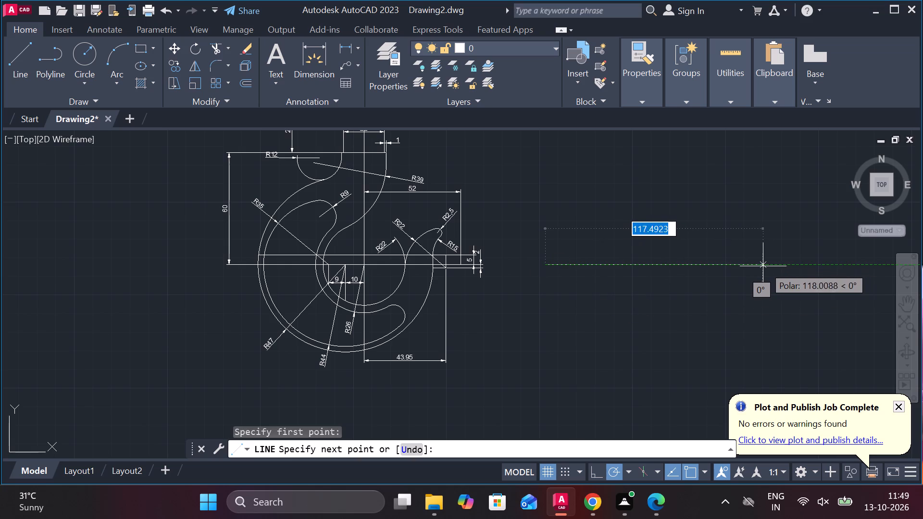
{"action": "type", "text": "190"}
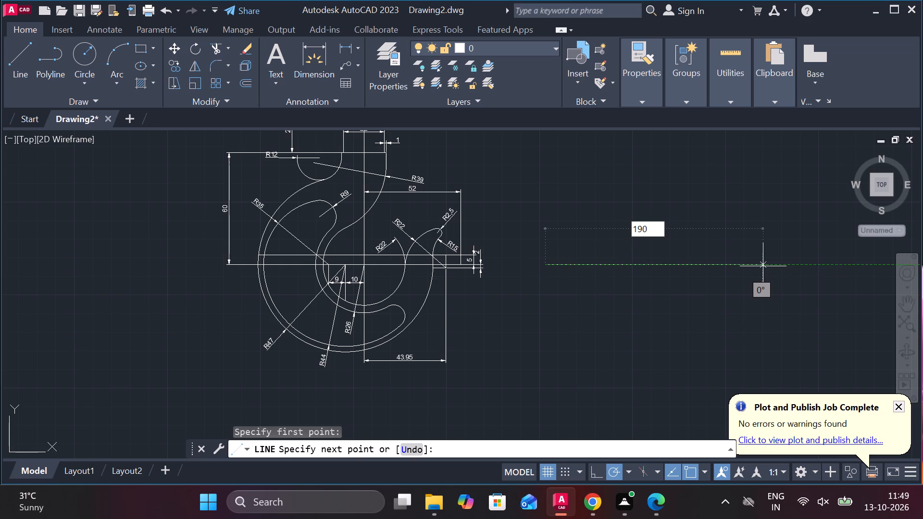
{"action": "key", "text": "Return"}
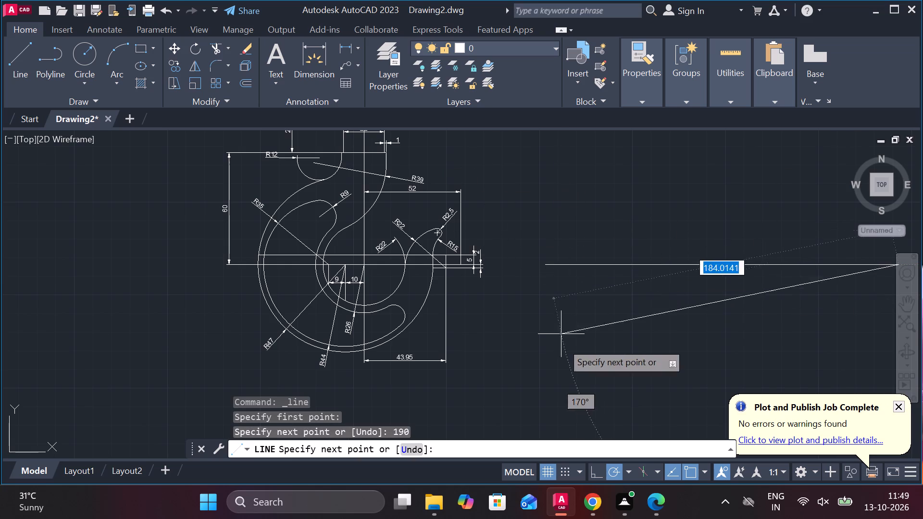
{"action": "scroll", "coordinate": [578, 325], "scroll_direction": "down", "scroll_amount": 2}
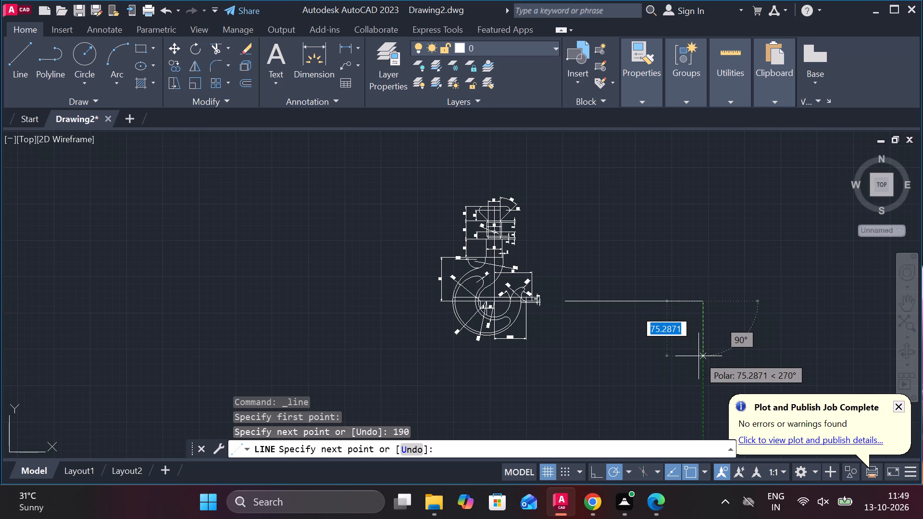
{"action": "type", "text": "65"}
{"action": "key", "text": "Return"}
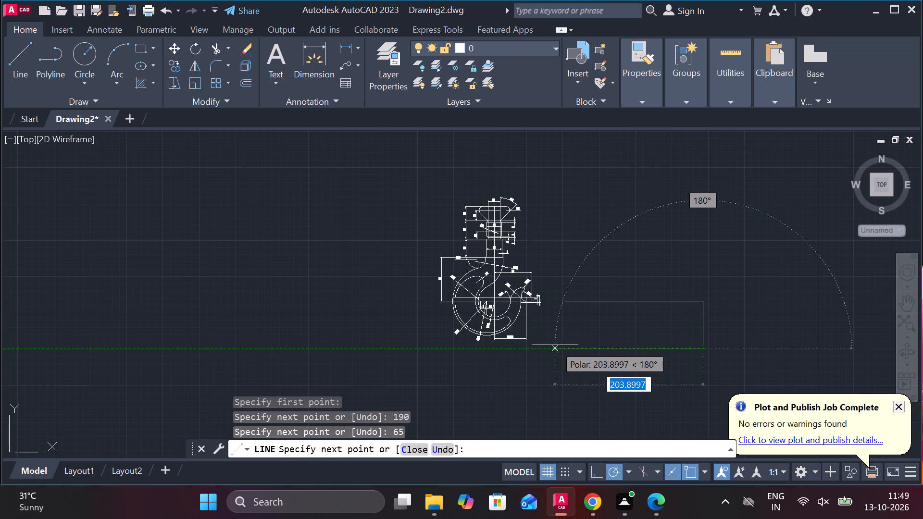
{"action": "key", "text": "1"}
{"action": "type", "text": "90"}
{"action": "key", "text": "Return"}
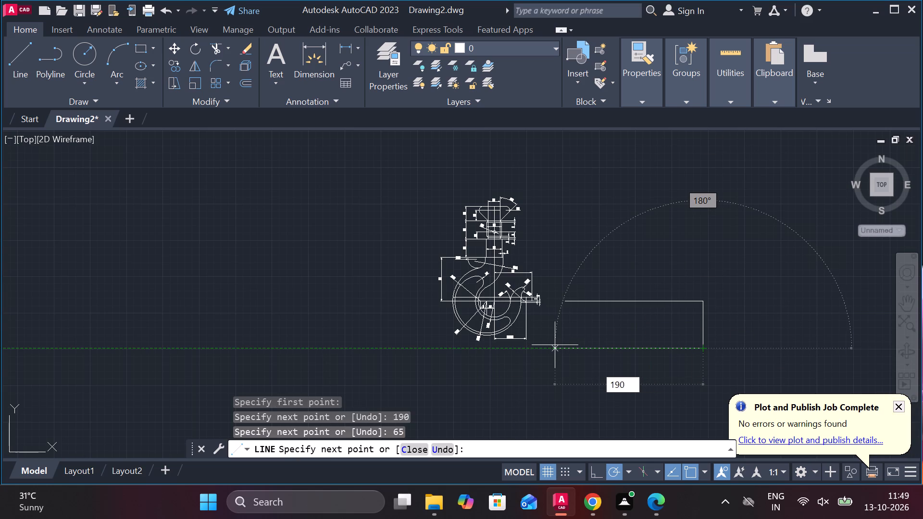
{"action": "left_click", "coordinate": [564, 298]}
{"action": "key", "text": "Escape"}
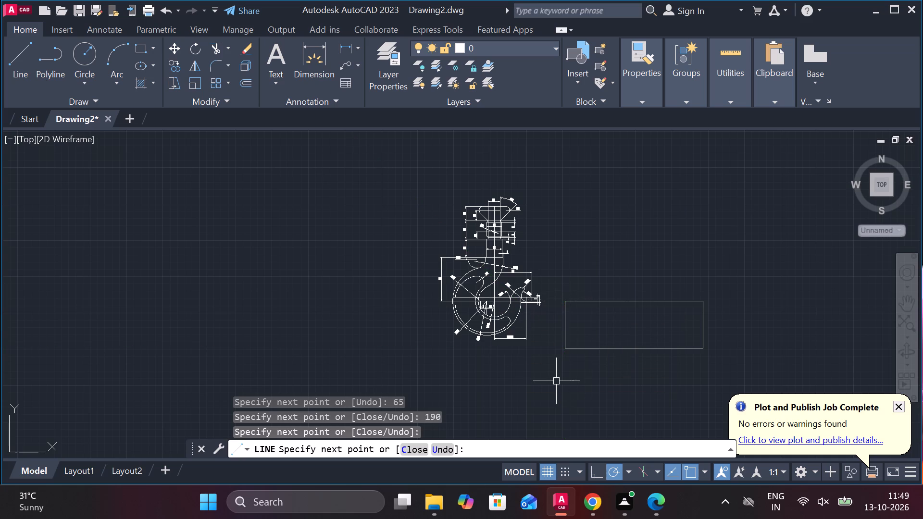
Copy the rectangle's bottom edge upward at distances of 20, 27, 34, 41, 48 and 55.
{"action": "scroll", "coordinate": [673, 321], "scroll_direction": "up", "scroll_amount": 3}
{"action": "scroll", "coordinate": [665, 321], "scroll_direction": "down", "scroll_amount": 2}
{"action": "scroll", "coordinate": [611, 381], "scroll_direction": "up", "scroll_amount": 2}
{"action": "scroll", "coordinate": [611, 381], "scroll_direction": "down", "scroll_amount": 1}
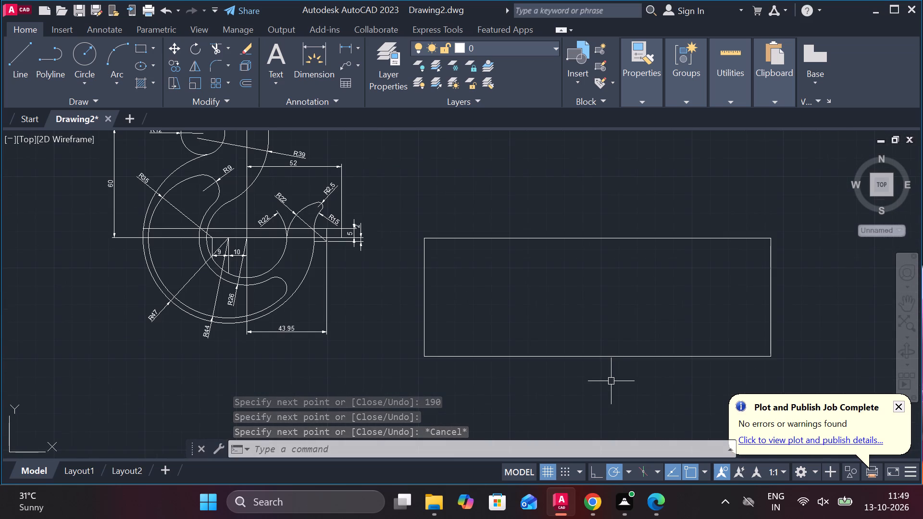
{"action": "left_click", "coordinate": [711, 356]}
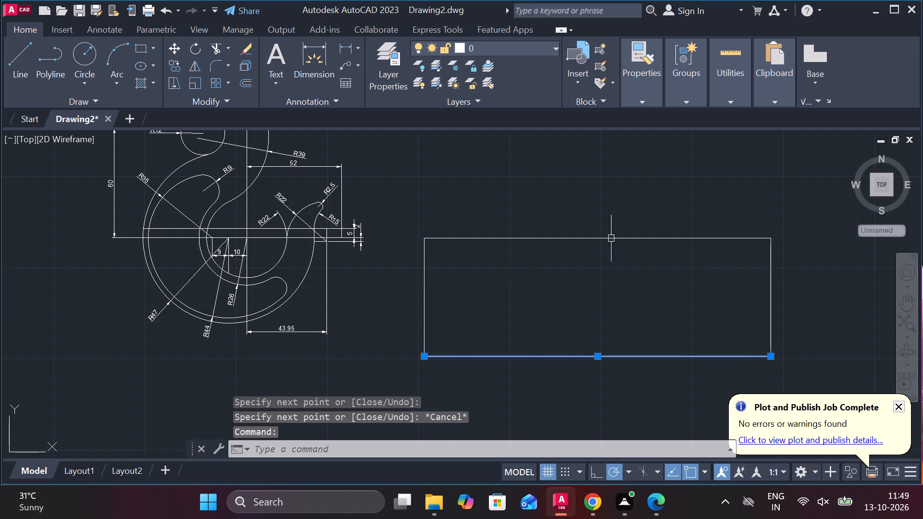
{"action": "left_click", "coordinate": [175, 66]}
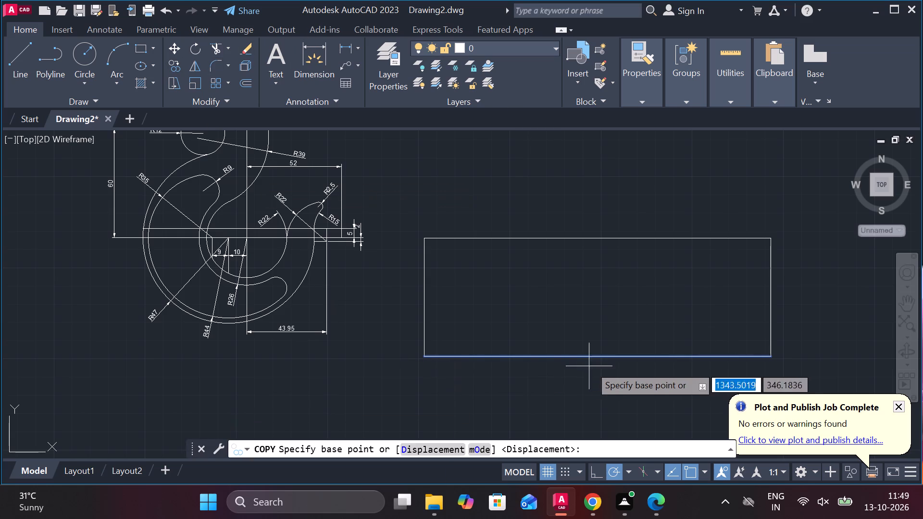
{"action": "left_click", "coordinate": [594, 356]}
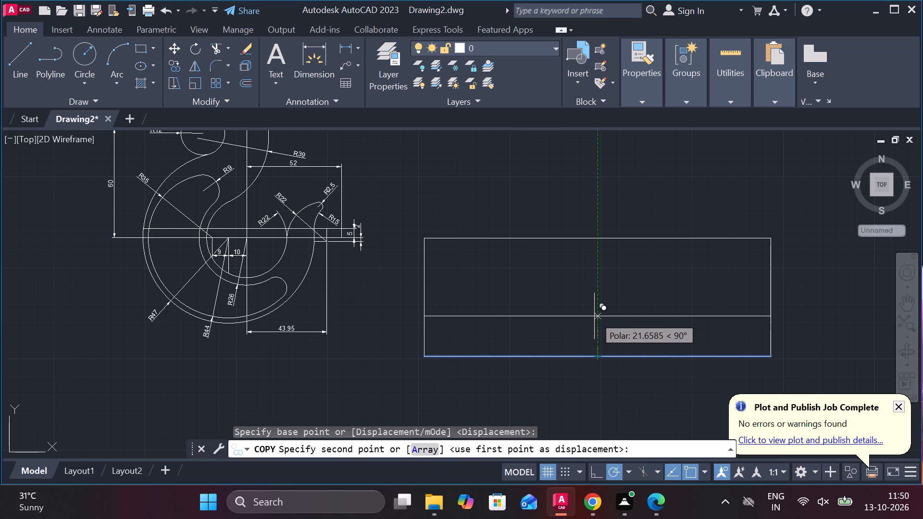
{"action": "type", "text": "20"}
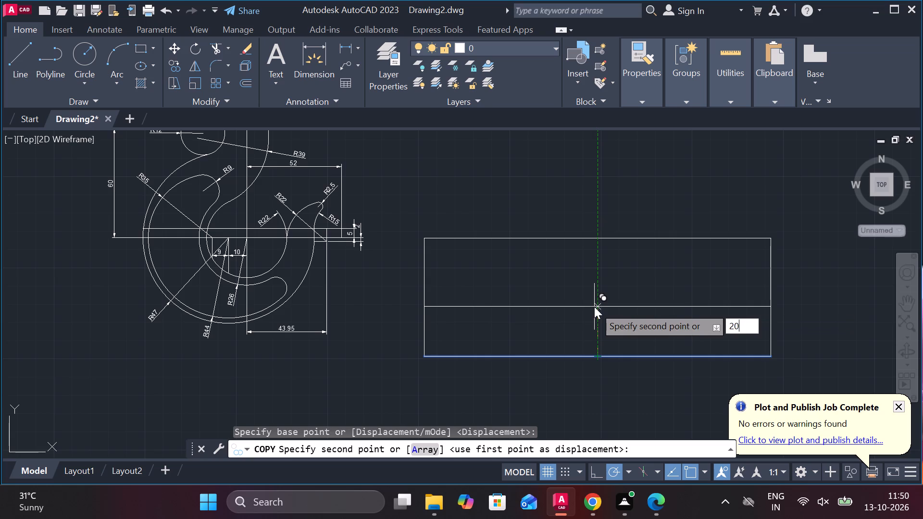
{"action": "key", "text": "Return"}
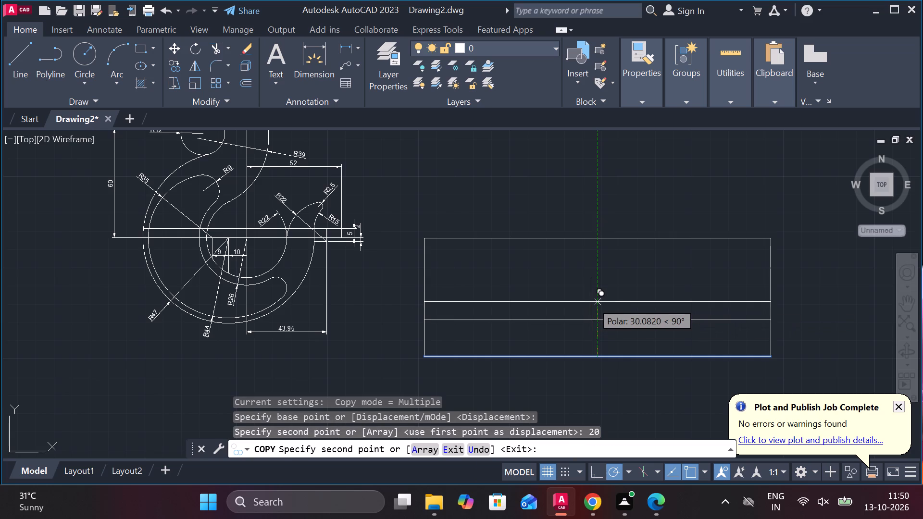
{"action": "type", "text": "27"}
{"action": "key", "text": "Return"}
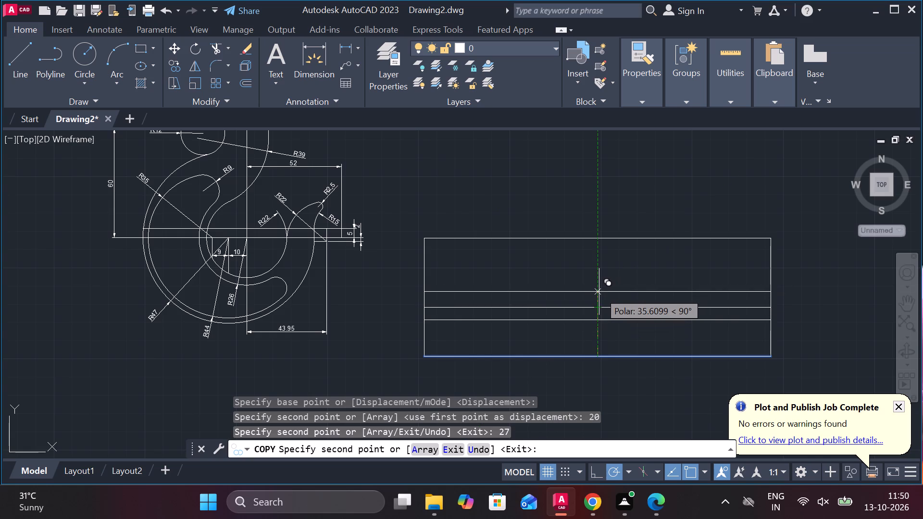
{"action": "type", "text": "34"}
{"action": "key", "text": "Return"}
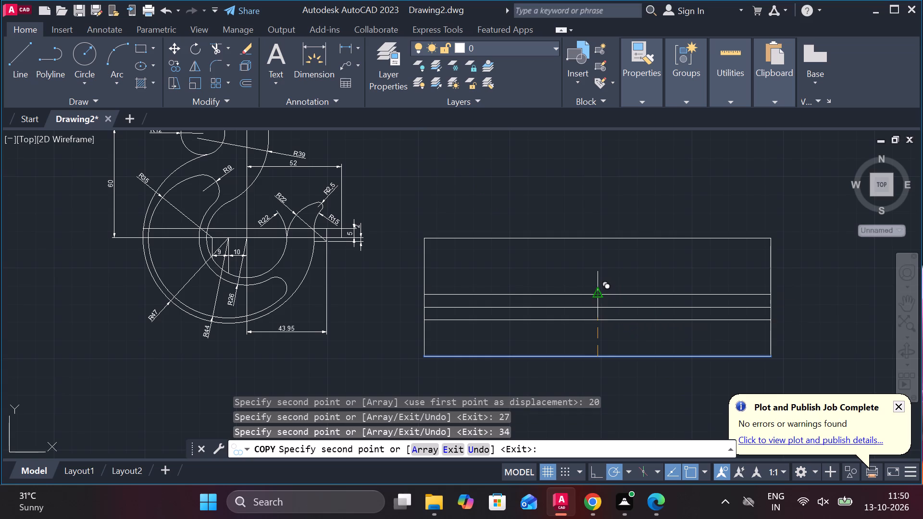
{"action": "type", "text": "41"}
{"action": "key", "text": "Return"}
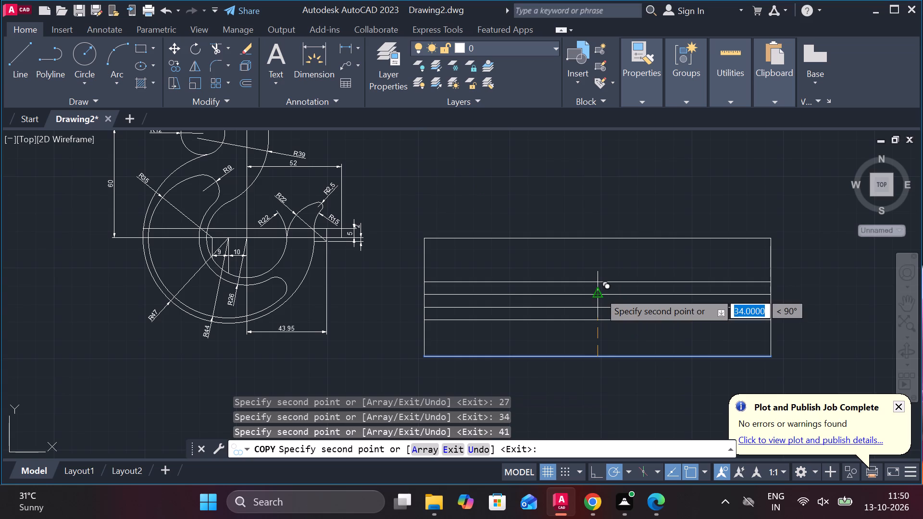
{"action": "key", "text": "4"}
{"action": "key", "text": "8"}
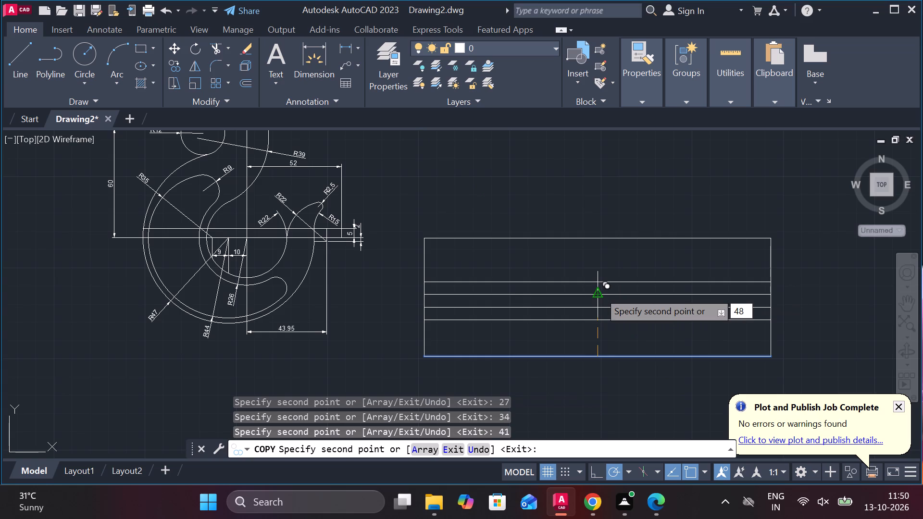
{"action": "key", "text": "Return"}
{"action": "type", "text": "55"}
{"action": "key", "text": "Return"}
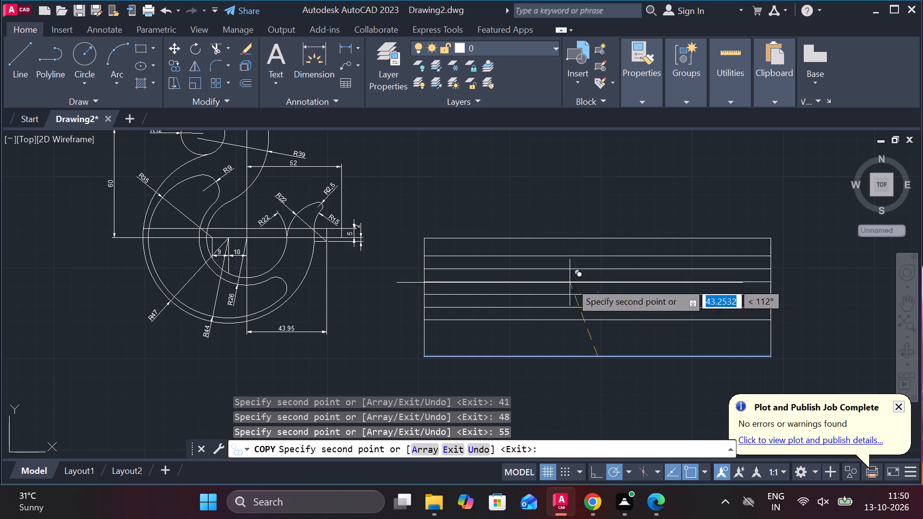
{"action": "key", "text": "Escape"}
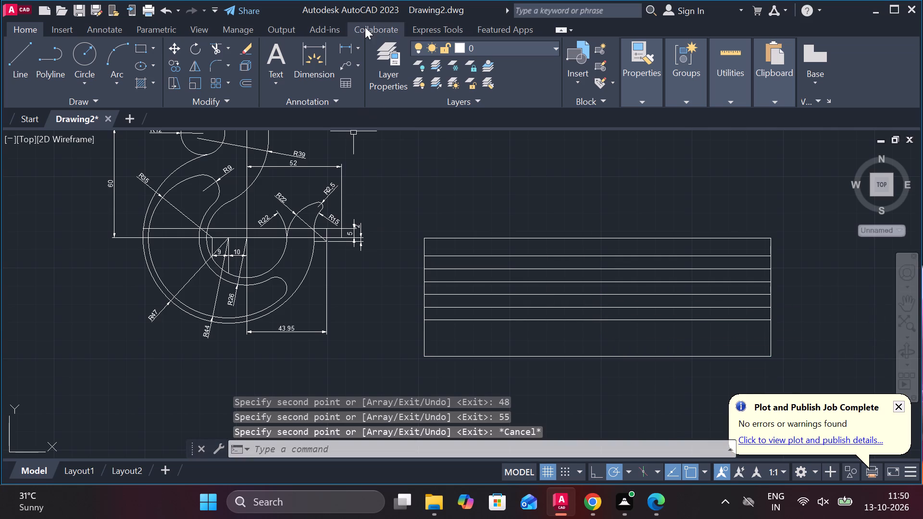
Copy the title block rectangle's right edge inward at distances of 25, 50 and 75.
{"action": "left_click", "coordinate": [771, 339]}
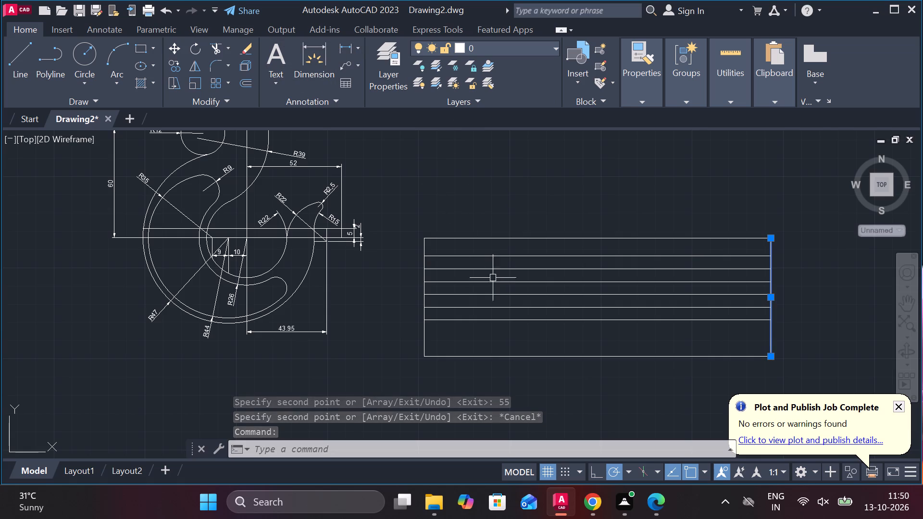
{"action": "left_click", "coordinate": [171, 66]}
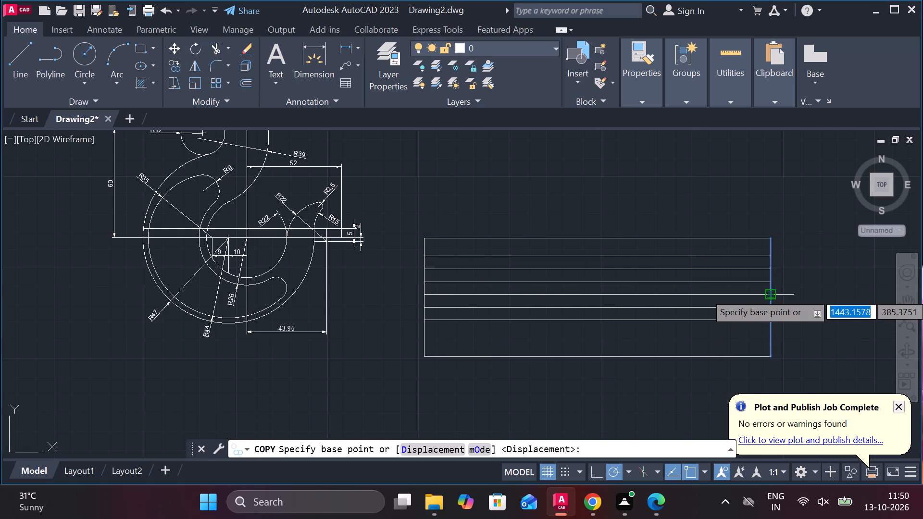
{"action": "left_click", "coordinate": [771, 334]}
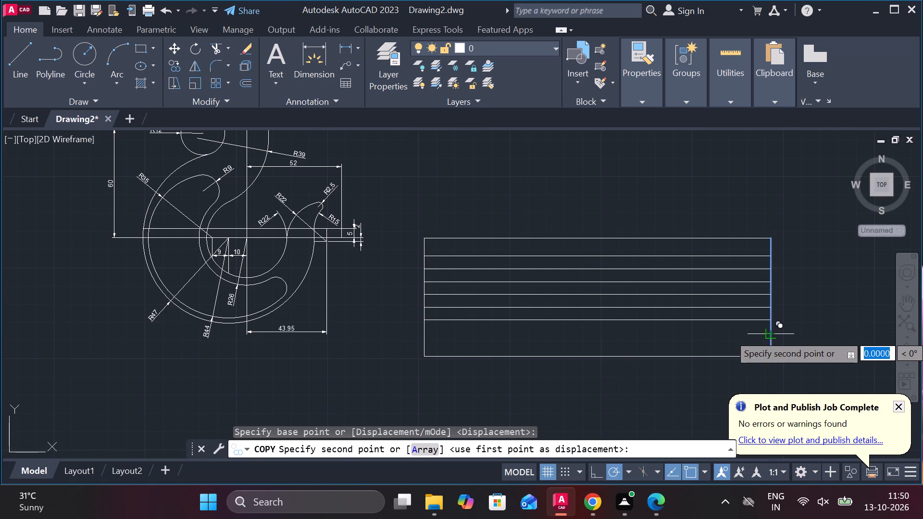
{"action": "type", "text": "25"}
{"action": "key", "text": "Return"}
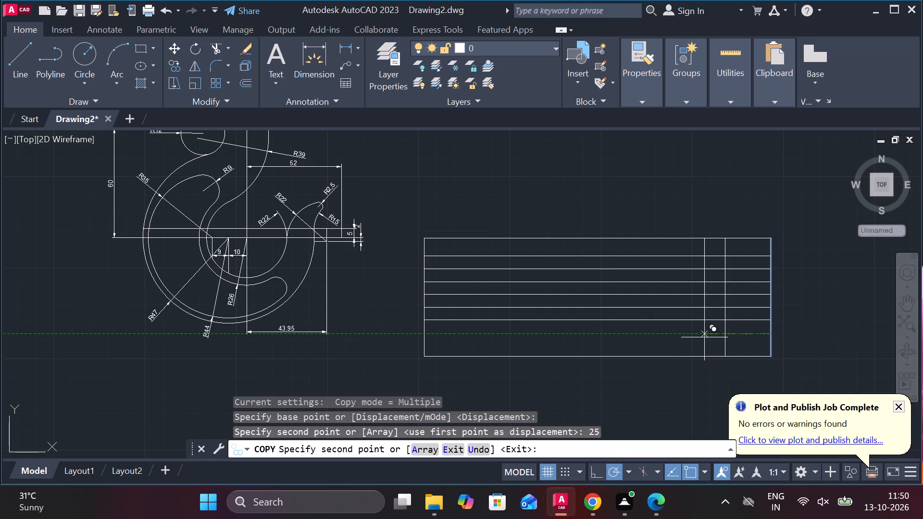
{"action": "key", "text": "2"}
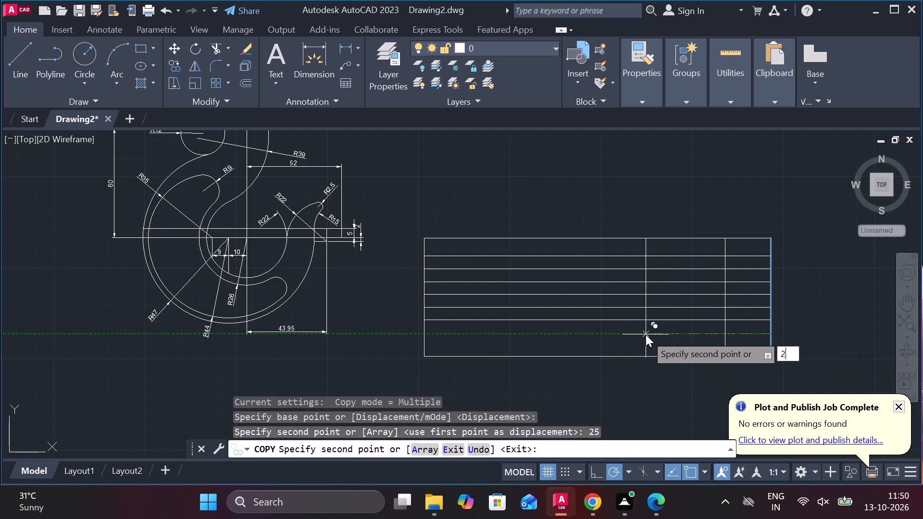
{"action": "key", "text": "5"}
{"action": "key", "text": "Return"}
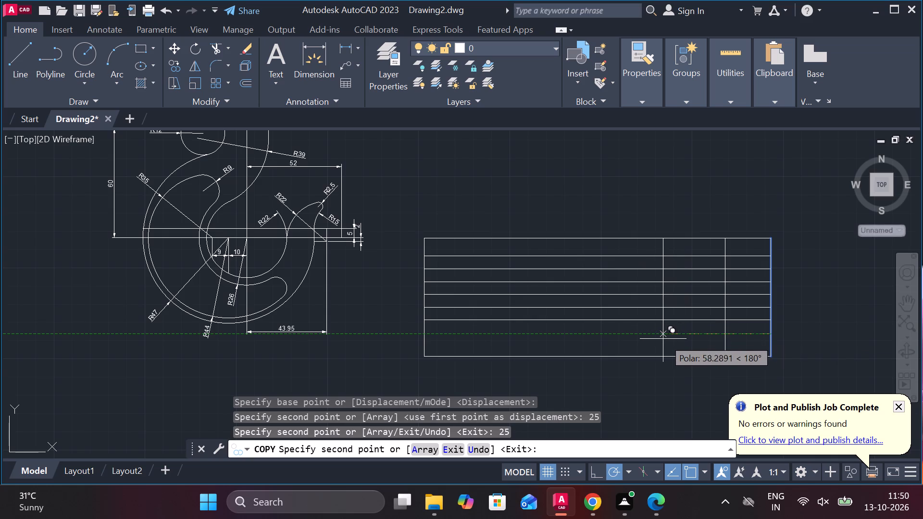
{"action": "key", "text": "5"}
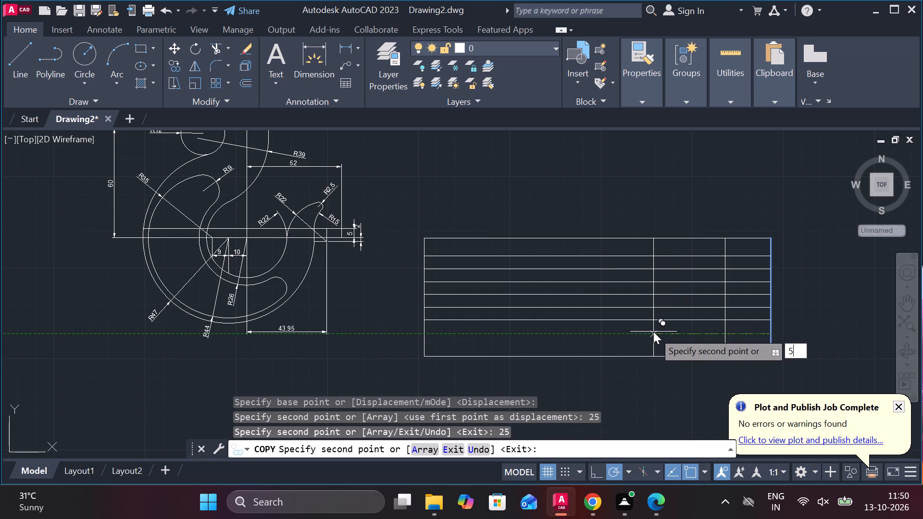
{"action": "key", "text": "0"}
{"action": "key", "text": "Return"}
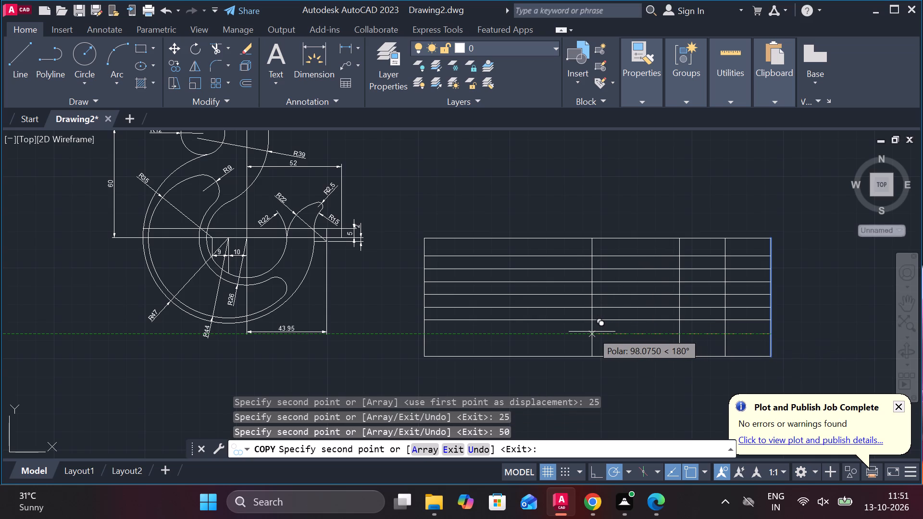
{"action": "type", "text": "75"}
{"action": "key", "text": "Return"}
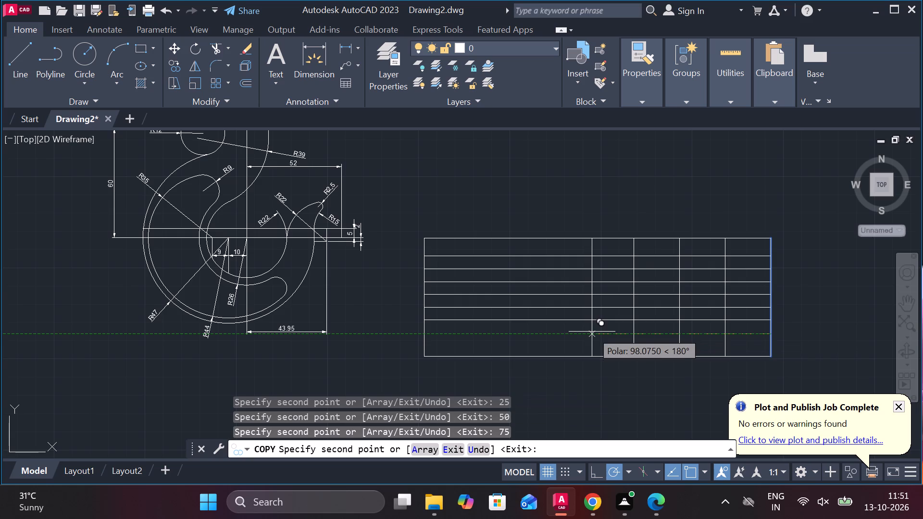
{"action": "key", "text": "Escape"}
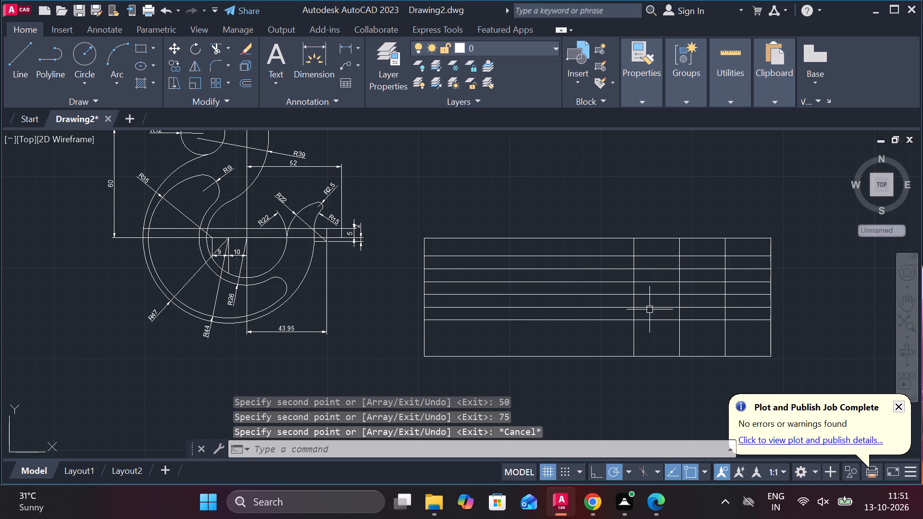
Copy the title block rectangle's left edge inward by 25.
{"action": "left_click", "coordinate": [424, 340]}
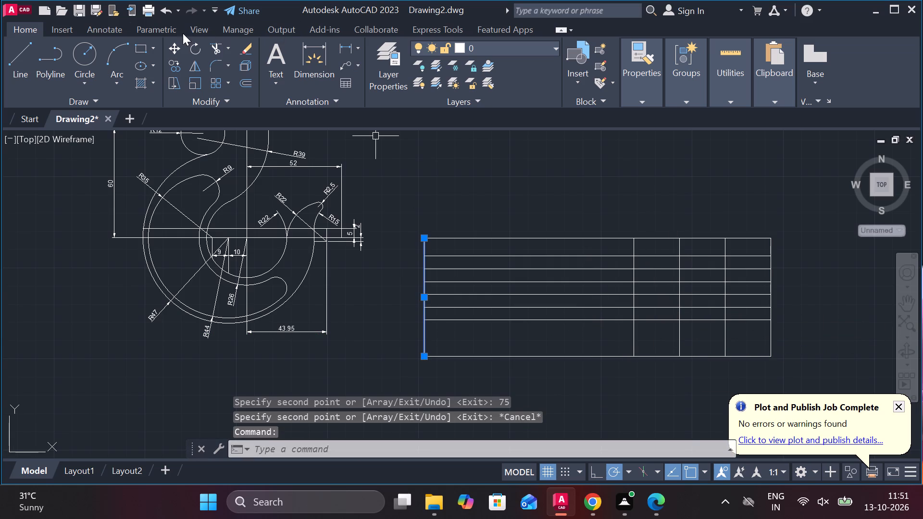
{"action": "left_click", "coordinate": [180, 65]}
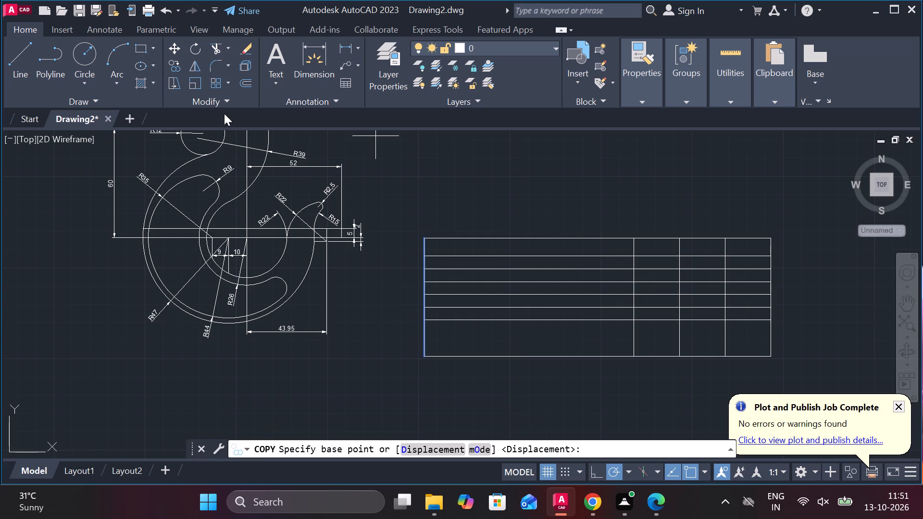
{"action": "left_click", "coordinate": [425, 334]}
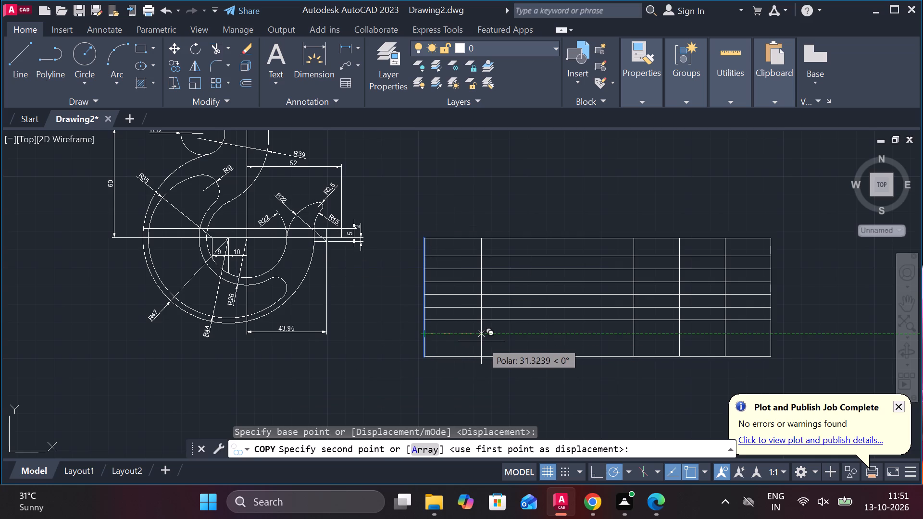
{"action": "type", "text": "25"}
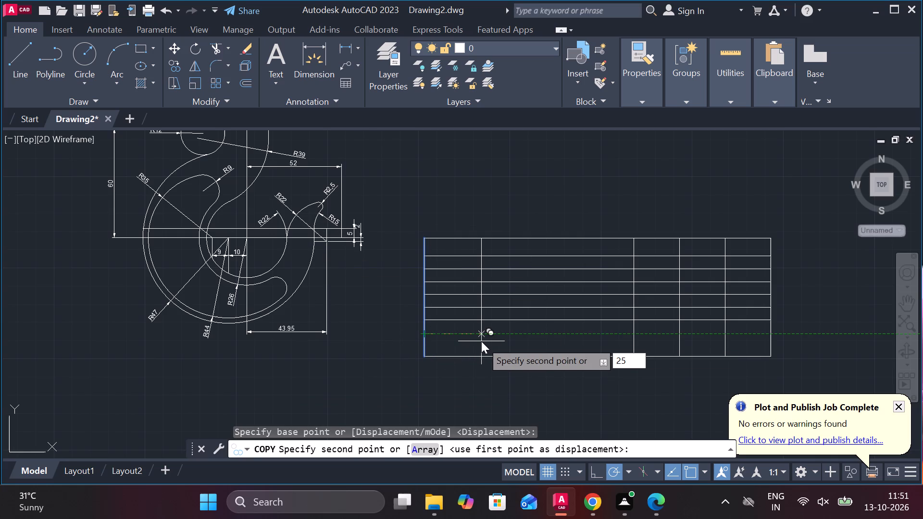
{"action": "key", "text": "Return"}
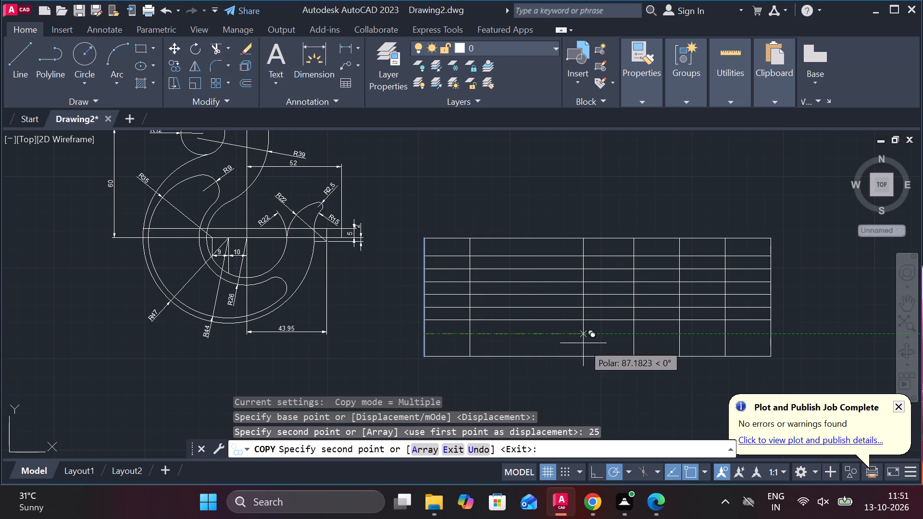
{"action": "key", "text": "Escape"}
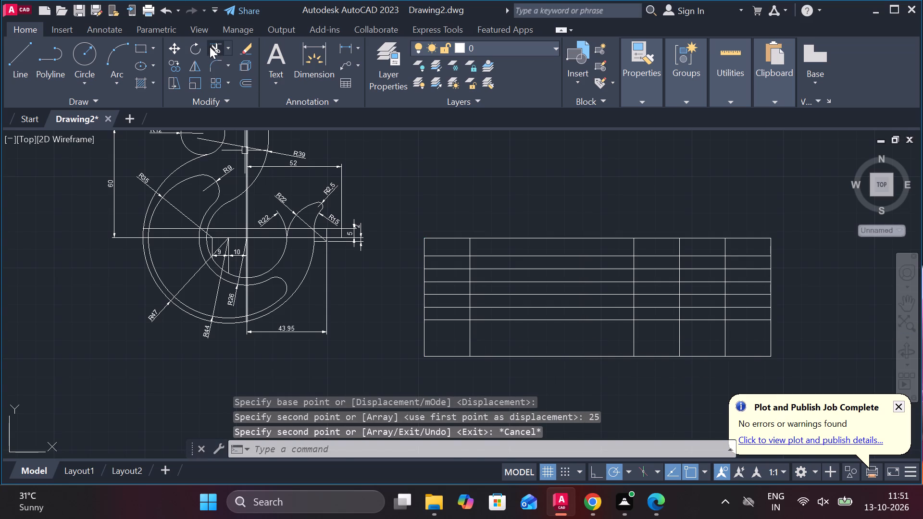
Trim the five upper row lines left of the three narrow columns and the left inner vertical above the lowest row line.
{"action": "left_click", "coordinate": [210, 47]}
{"action": "left_click_drag", "start_coordinate": [447, 250], "coordinate": [520, 305]}
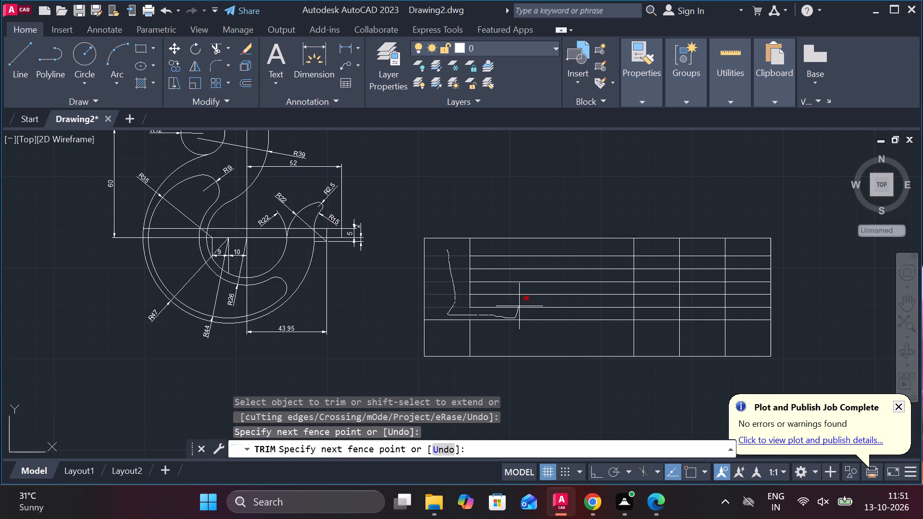
{"action": "left_click_drag", "start_coordinate": [520, 305], "coordinate": [504, 250]}
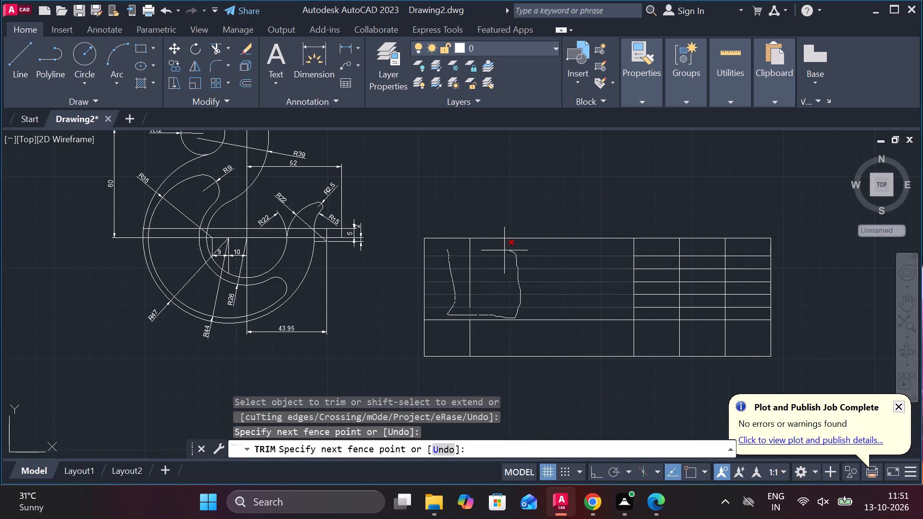
{"action": "left_click_drag", "start_coordinate": [504, 250], "coordinate": [462, 251]}
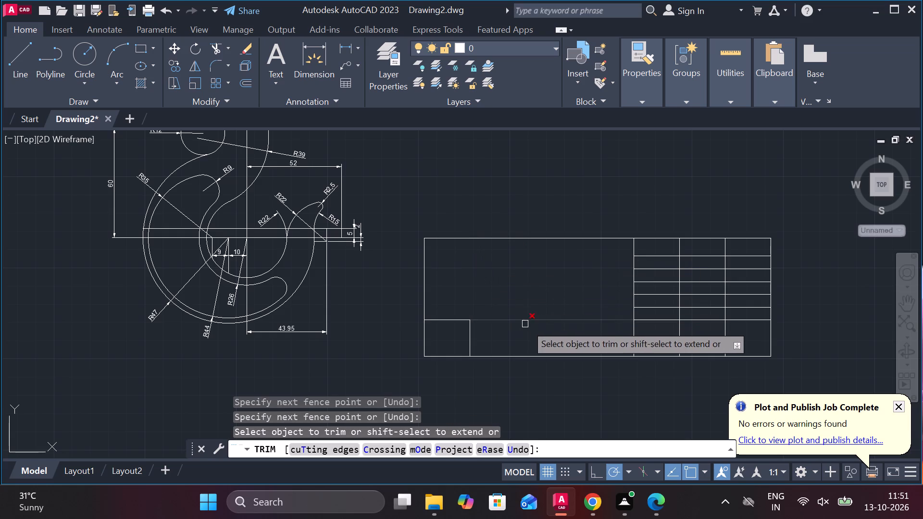
{"action": "key", "text": "Escape"}
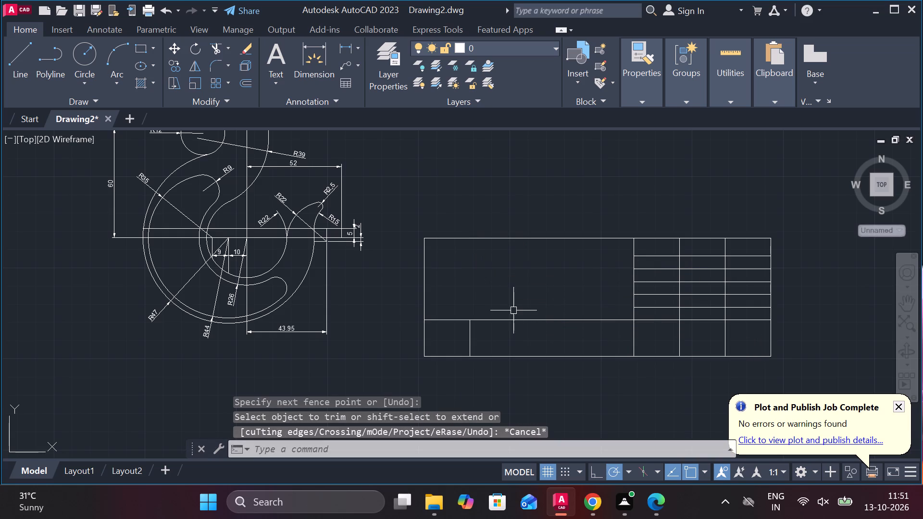
Copy the full-width horizontal line above the title block's bottom edge downward by 10.
{"action": "left_click", "coordinate": [529, 321]}
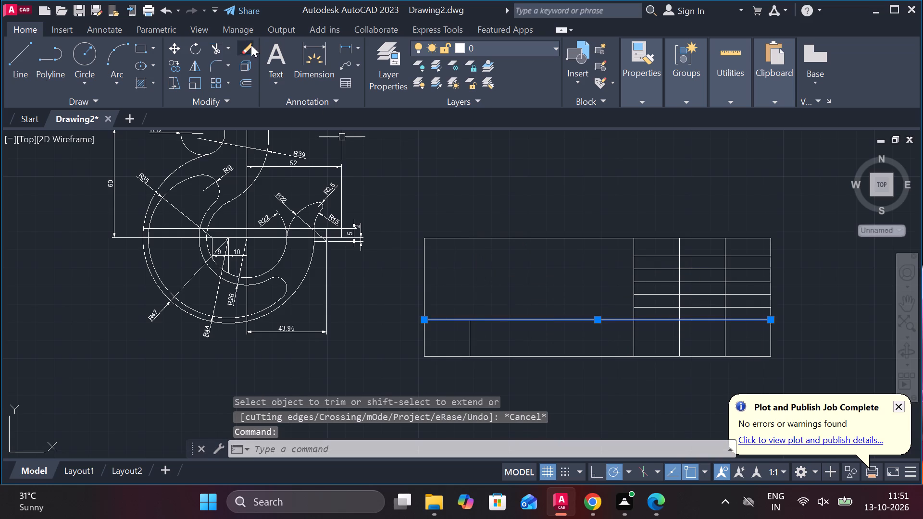
{"action": "left_click", "coordinate": [174, 66]}
{"action": "left_click", "coordinate": [556, 322]}
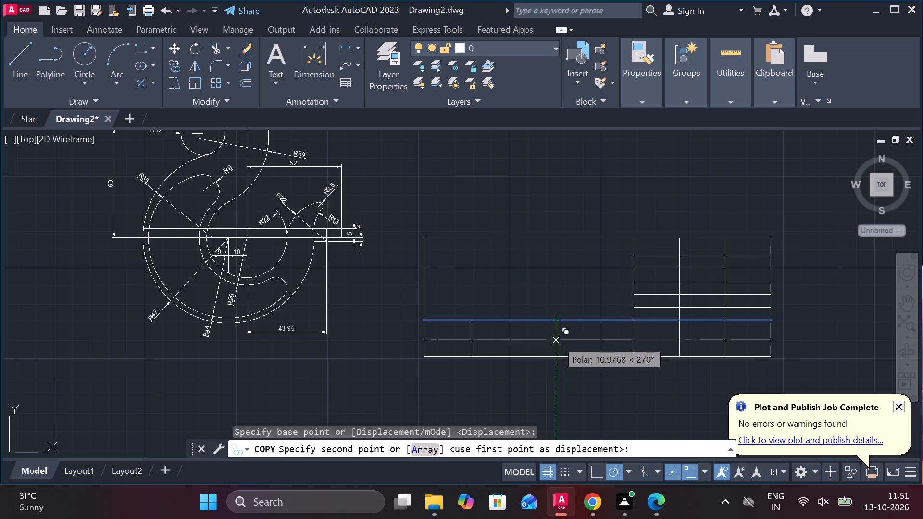
{"action": "type", "text": "10"}
{"action": "key", "text": "Return"}
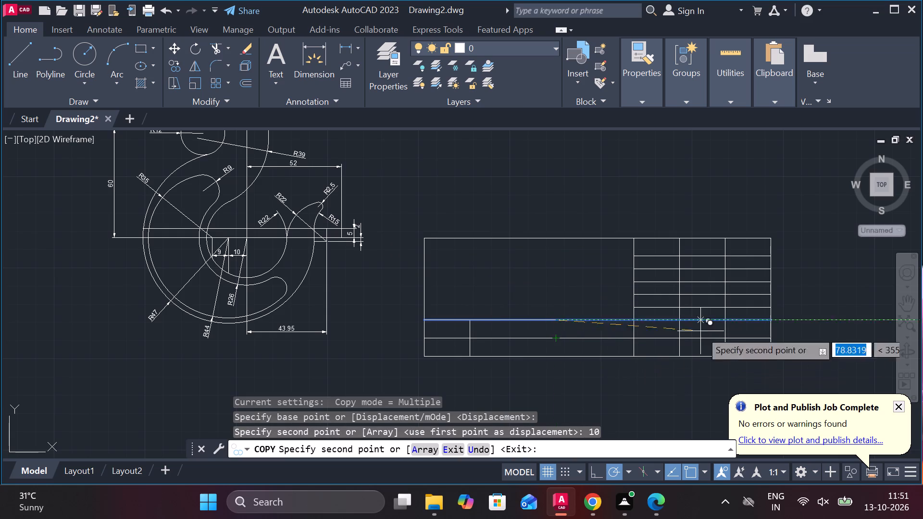
{"action": "key", "text": "Escape"}
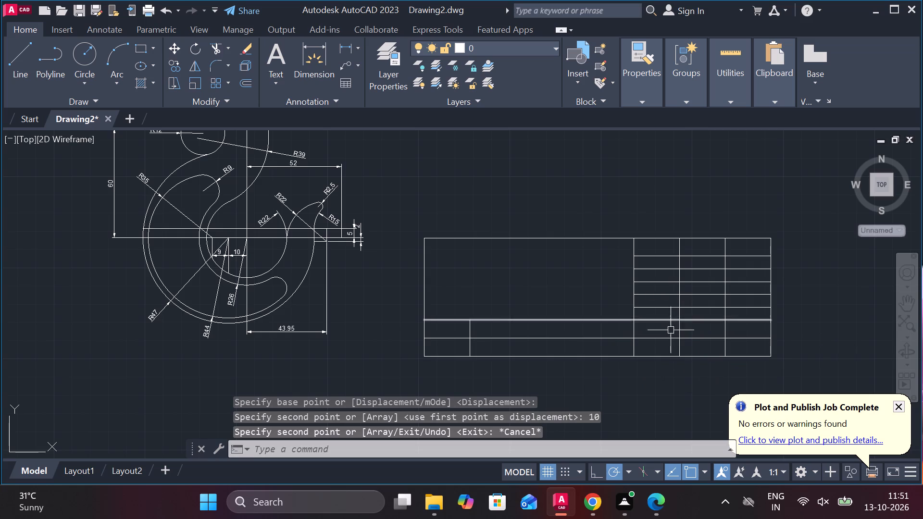
Trim the horizontal and two vertical segments inside the title block's lower-right area, leaving one empty cell below the three columns.
{"action": "left_click", "coordinate": [217, 43]}
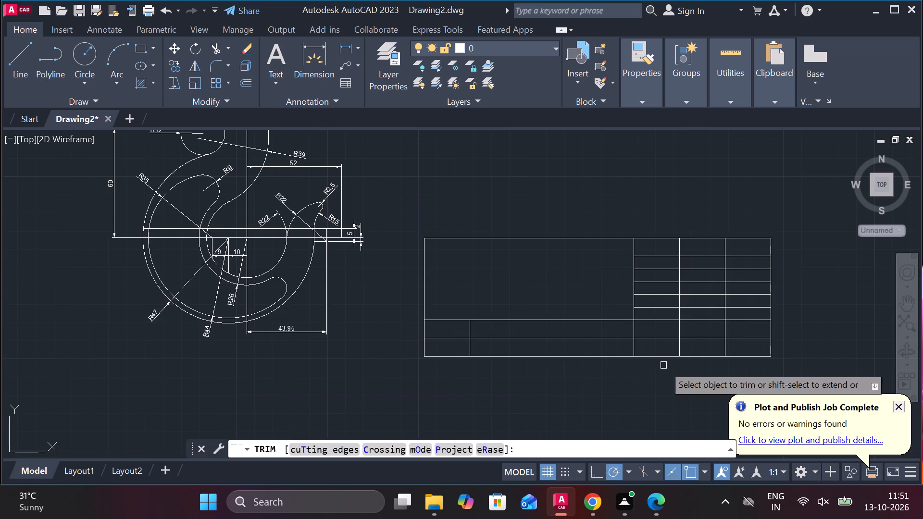
{"action": "left_click_drag", "start_coordinate": [660, 329], "coordinate": [661, 337]}
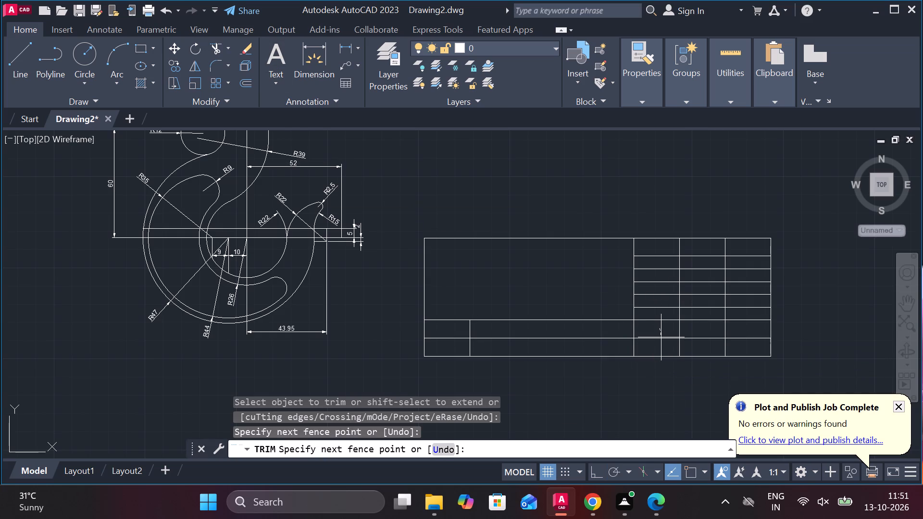
{"action": "left_click_drag", "start_coordinate": [661, 337], "coordinate": [742, 341]}
{"action": "left_click_drag", "start_coordinate": [742, 341], "coordinate": [679, 327]}
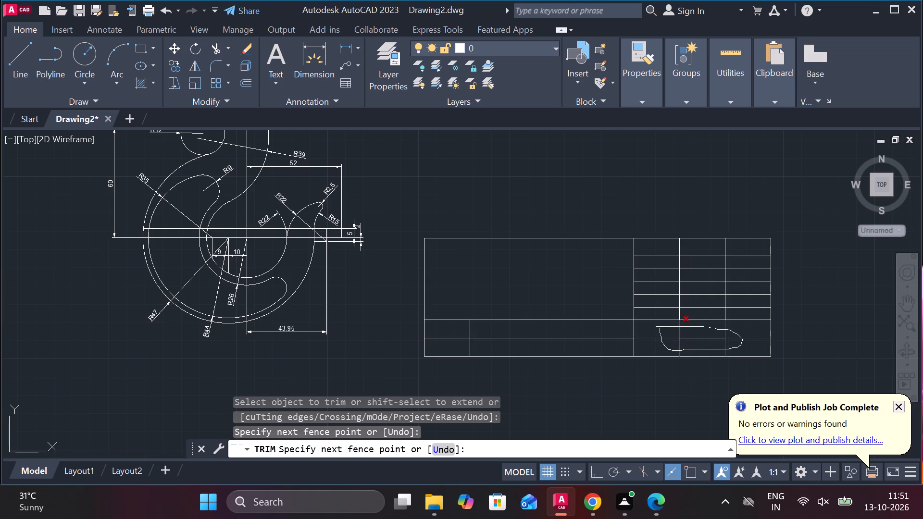
{"action": "left_click_drag", "start_coordinate": [679, 327], "coordinate": [702, 341]}
{"action": "left_click_drag", "start_coordinate": [702, 341], "coordinate": [703, 331]}
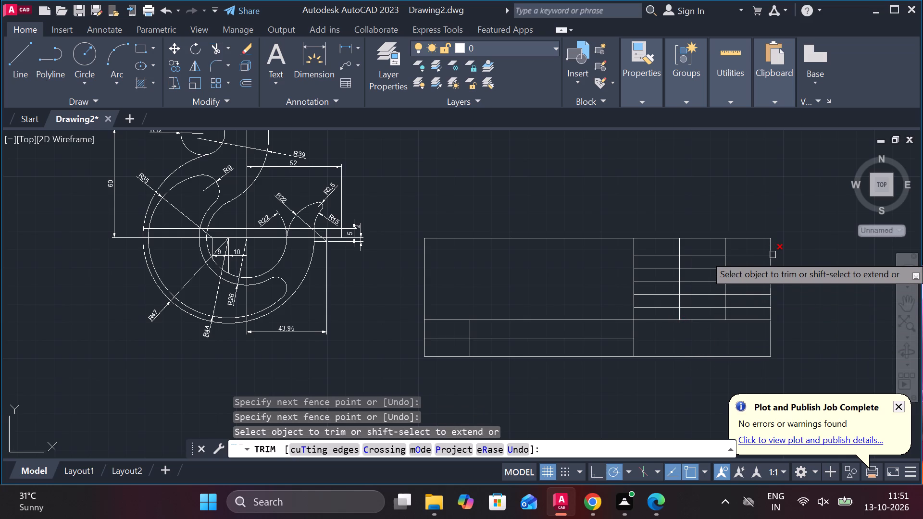
{"action": "scroll", "coordinate": [791, 264], "scroll_direction": "down", "scroll_amount": 2}
{"action": "scroll", "coordinate": [791, 264], "scroll_direction": "up", "scroll_amount": 3}
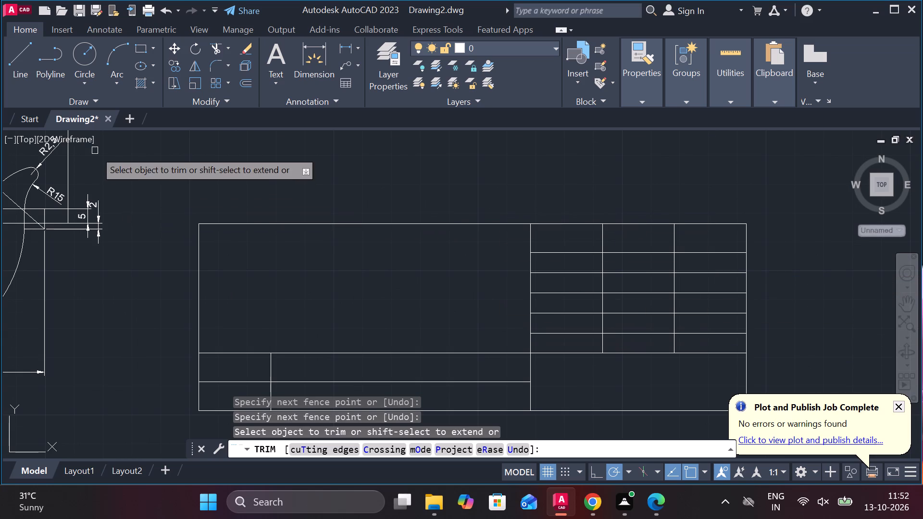
{"action": "key", "text": "Escape"}
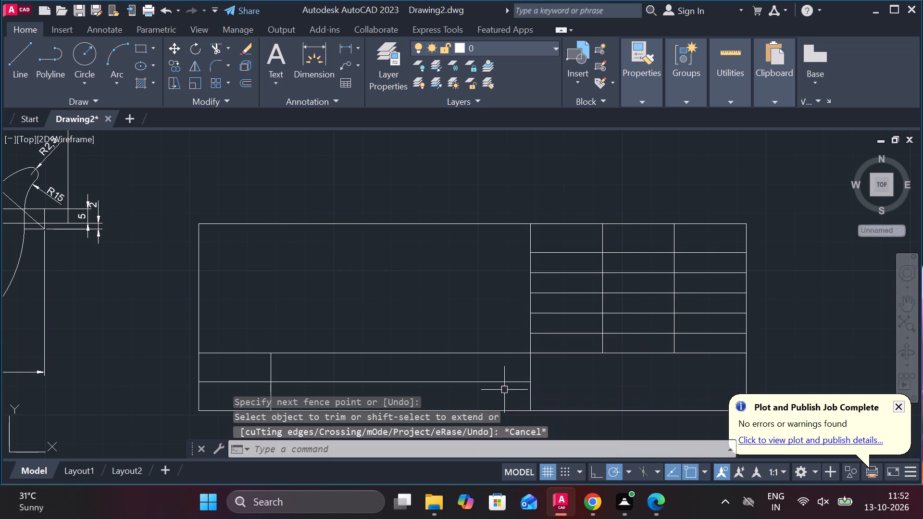
{"action": "key", "text": "Escape"}
{"action": "key", "text": "Escape"}
{"action": "key", "text": "Escape"}
{"action": "key", "text": "Escape"}
Add centred multiline text NAME in the top cell of the middle narrow column.
{"action": "type", "text": "mt"}
{"action": "key", "text": "Return"}
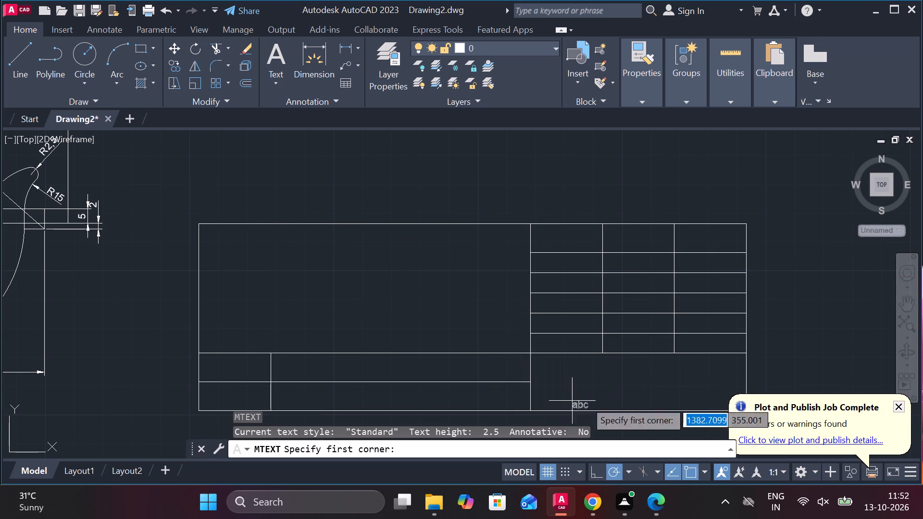
{"action": "left_click", "coordinate": [614, 234]}
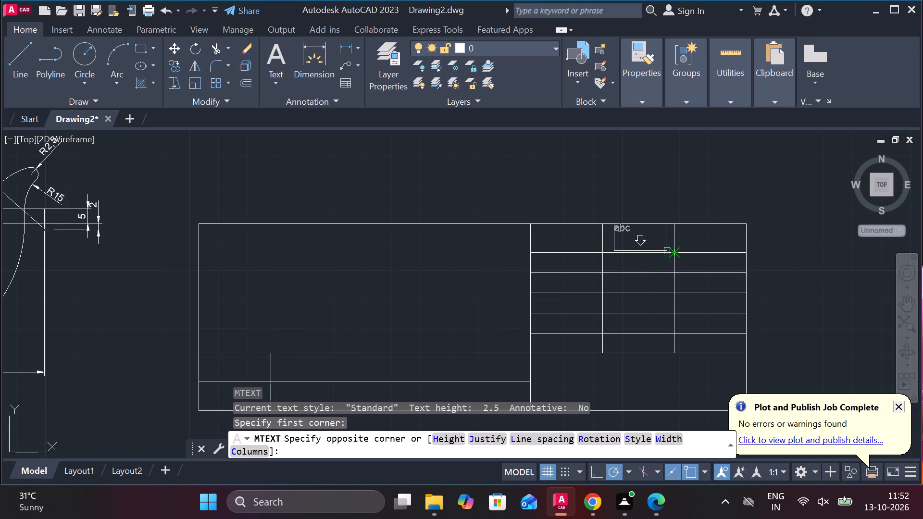
{"action": "left_click", "coordinate": [667, 251]}
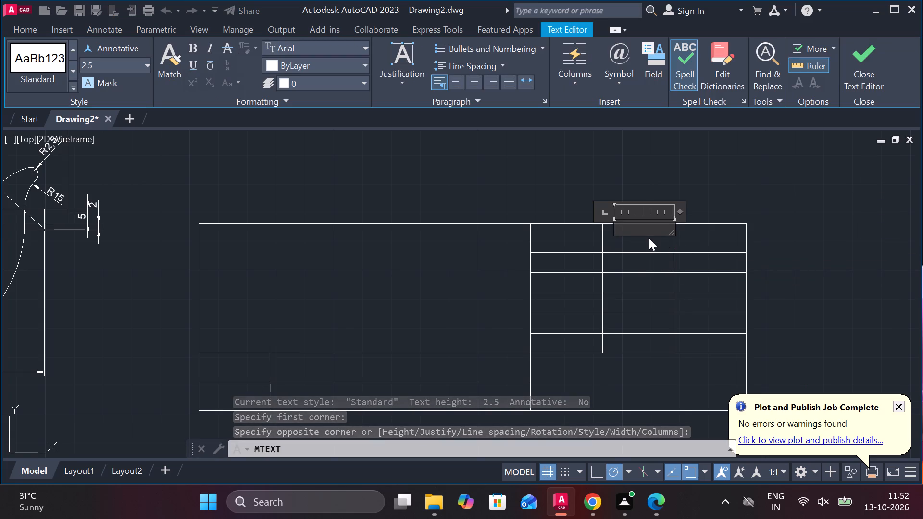
{"action": "type", "text": "NA"}
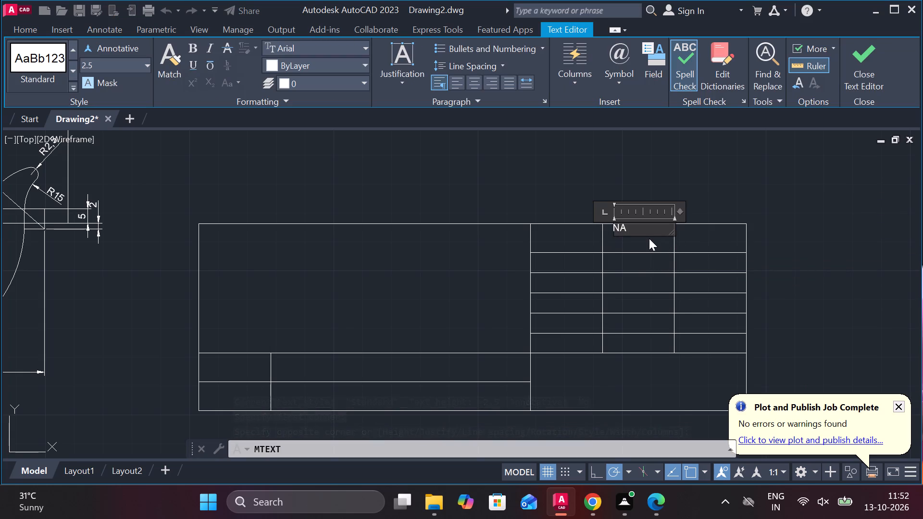
{"action": "type", "text": "ME"}
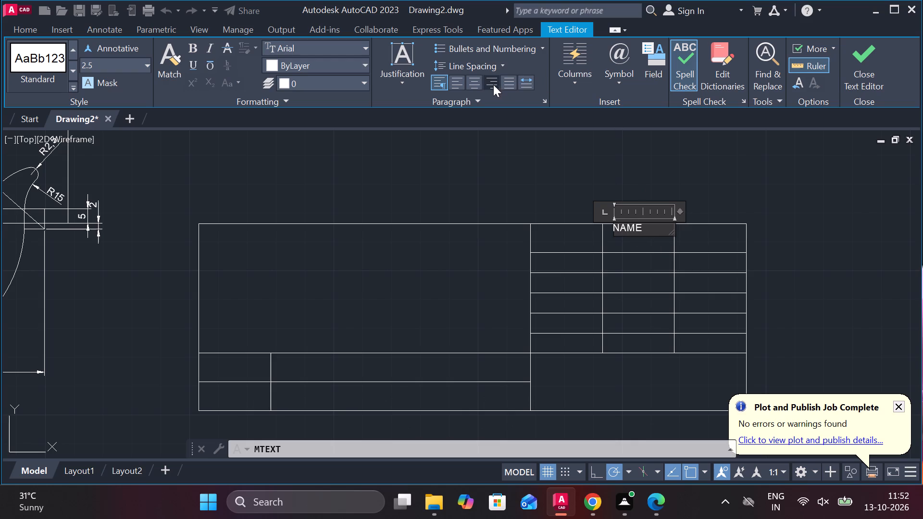
{"action": "left_click", "coordinate": [481, 85]}
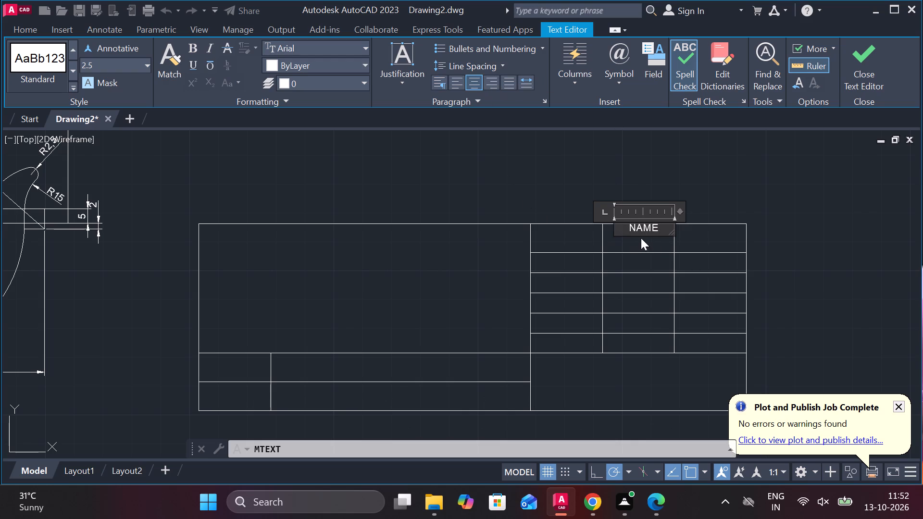
{"action": "left_click", "coordinate": [670, 245]}
Move the NAME text down and slightly left to sit at mid-height in its header cell.
{"action": "left_click", "coordinate": [649, 230]}
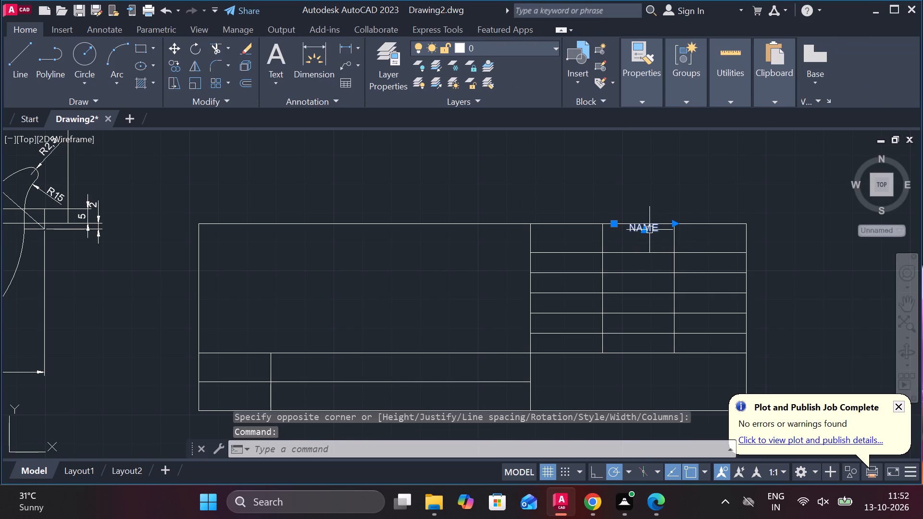
{"action": "left_click", "coordinate": [615, 222]}
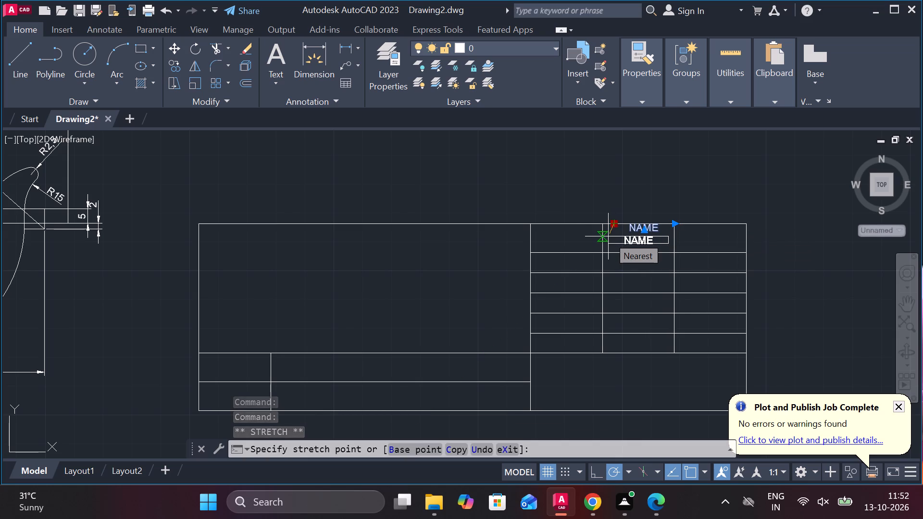
{"action": "left_click", "coordinate": [608, 236]}
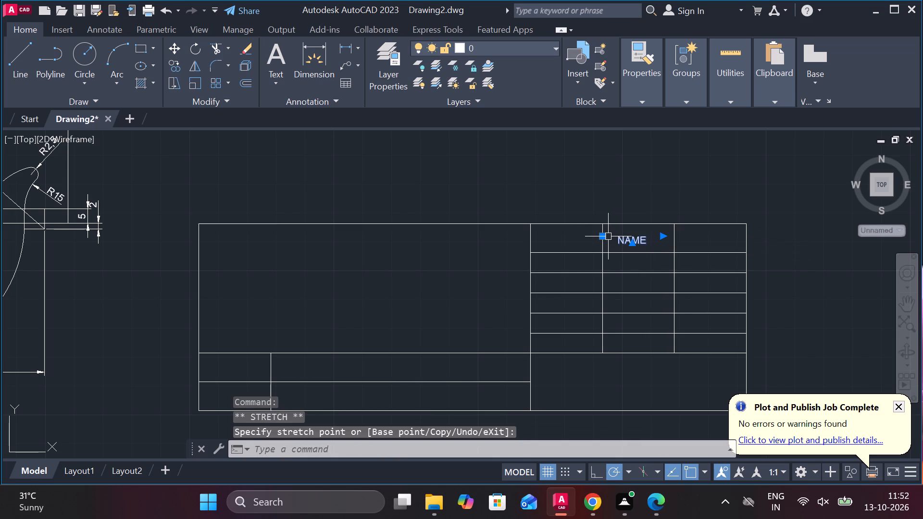
{"action": "key", "text": "Escape"}
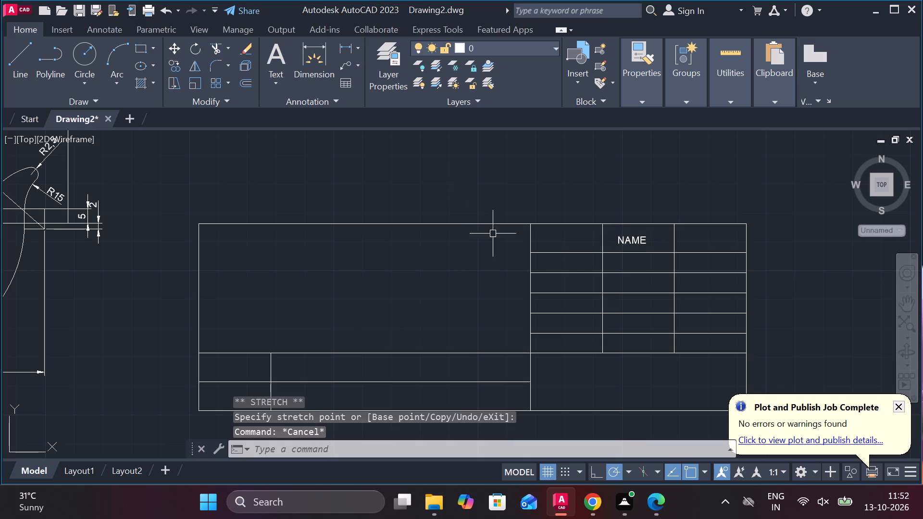
Copy the NAME text horizontally about 25.6 into the top cell of the last narrow column.
{"action": "left_click", "coordinate": [644, 244]}
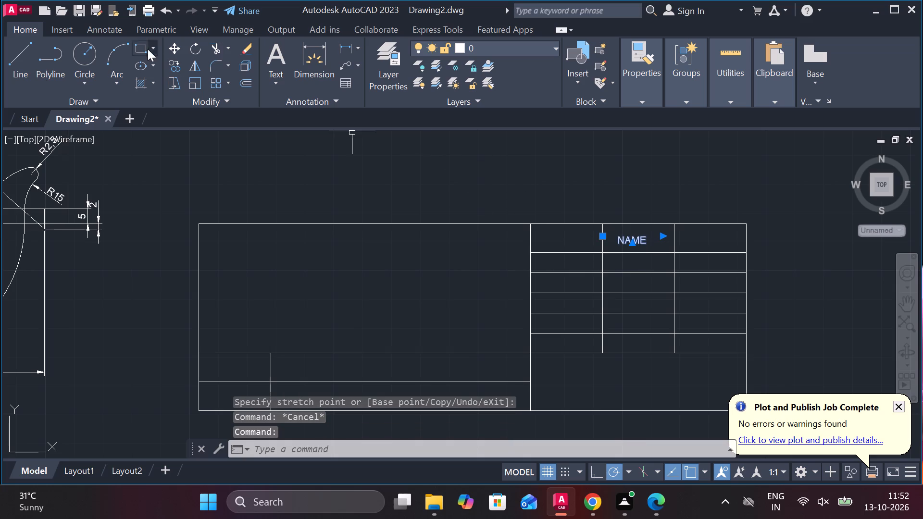
{"action": "left_click", "coordinate": [176, 64]}
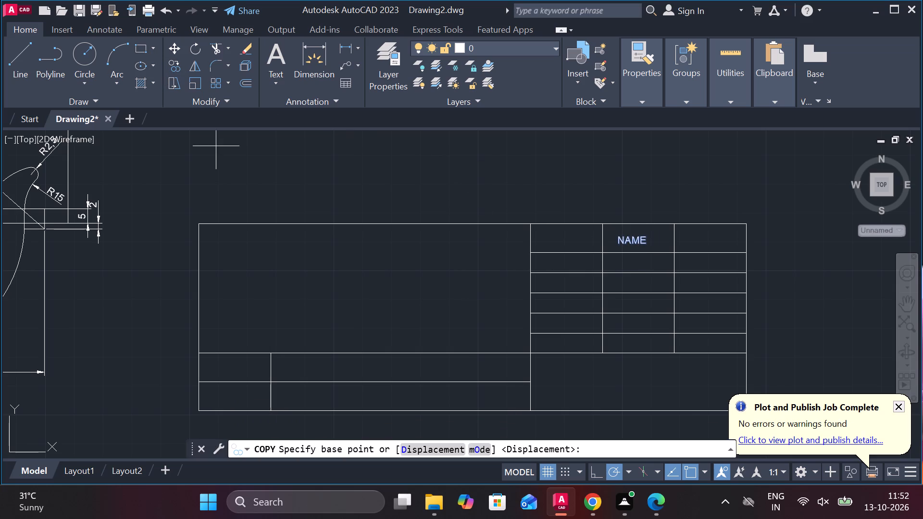
{"action": "left_click", "coordinate": [631, 243]}
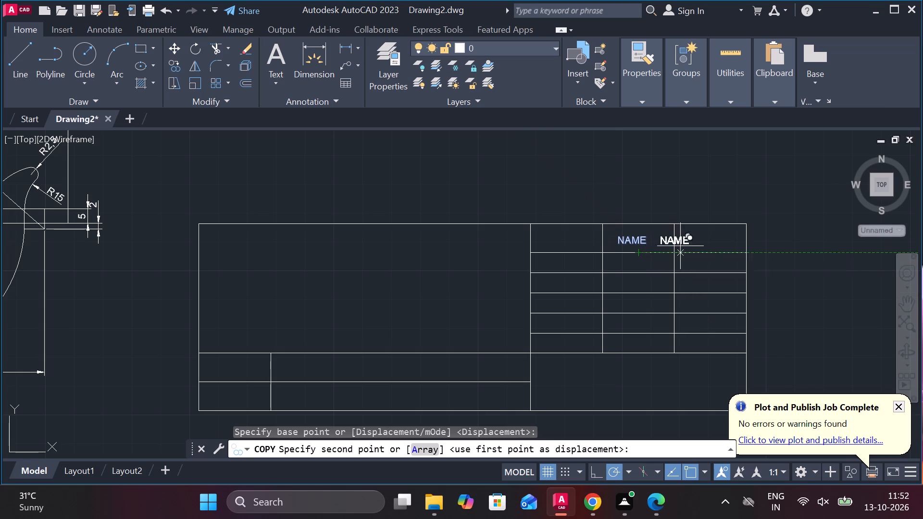
{"action": "left_click", "coordinate": [712, 252]}
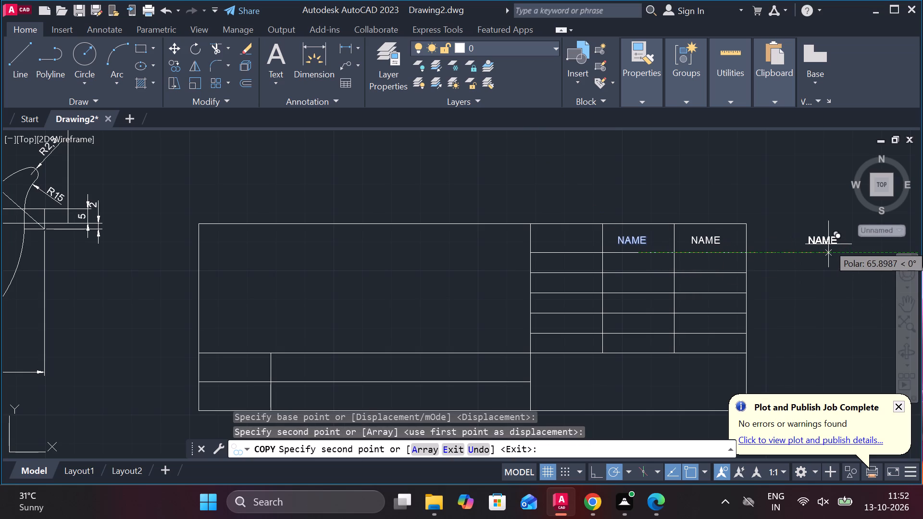
{"action": "key", "text": "Escape"}
Replace the copied NAME text in the last column's header cell with centred DATE.
{"action": "double_click", "coordinate": [711, 241]}
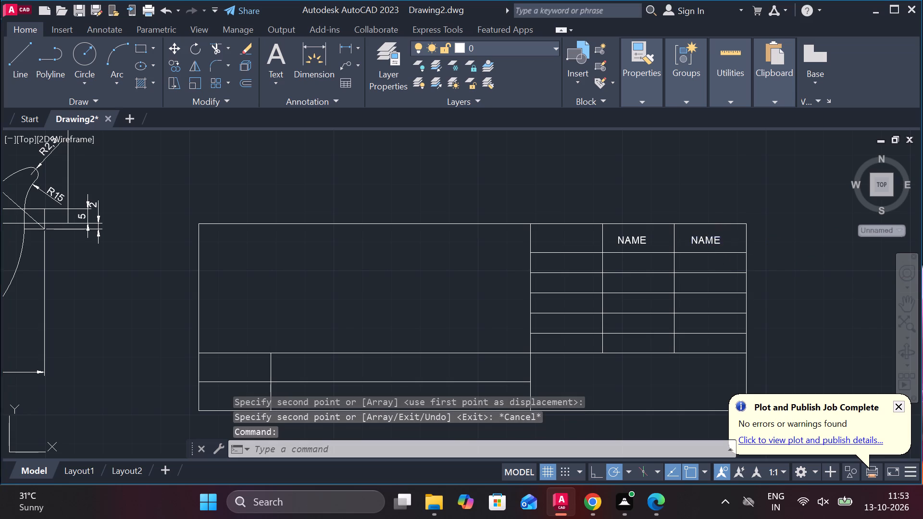
{"action": "left_click", "coordinate": [727, 240]}
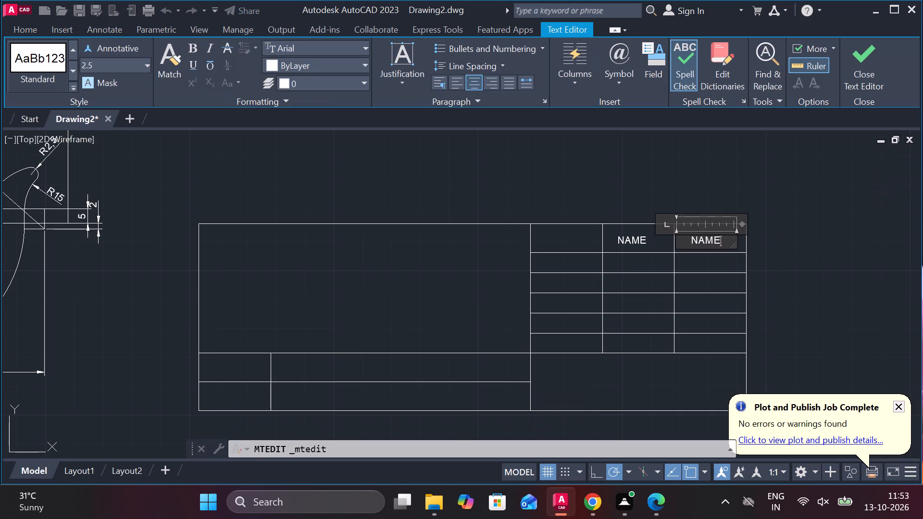
{"action": "key", "text": "BackSpace"}
{"action": "key", "text": "BackSpace"}
{"action": "key", "text": "BackSpace"}
{"action": "key", "text": "BackSpace"}
{"action": "key", "text": "BackSpace"}
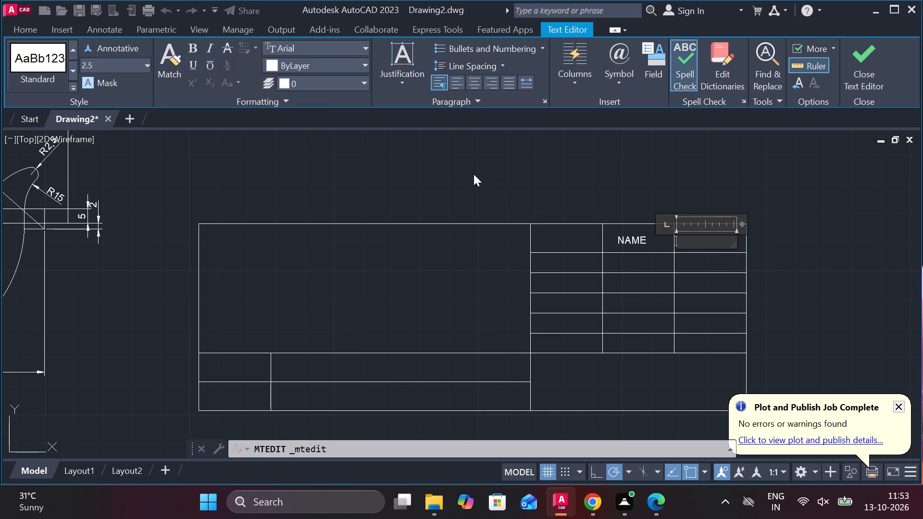
{"action": "left_click", "coordinate": [471, 85]}
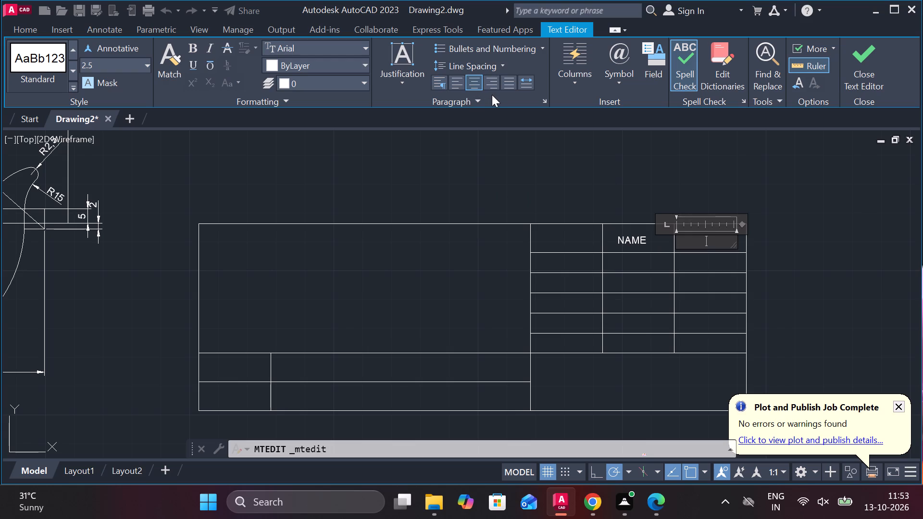
{"action": "type", "text": "DATE"}
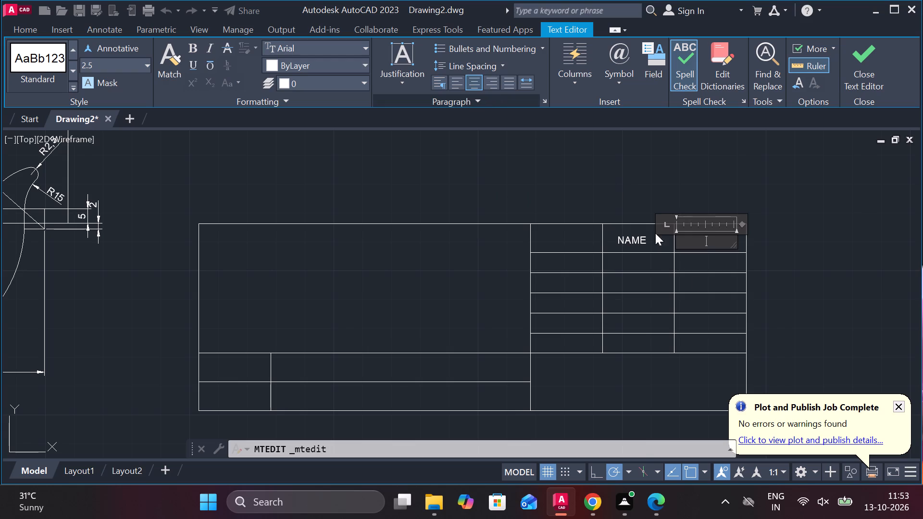
{"action": "left_click", "coordinate": [716, 237]}
{"action": "type", "text": "DATE"}
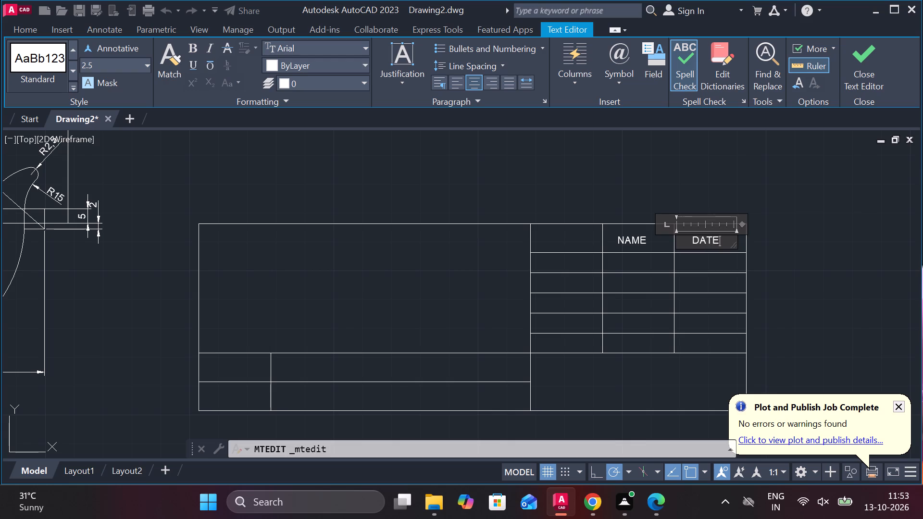
{"action": "left_click", "coordinate": [576, 265]}
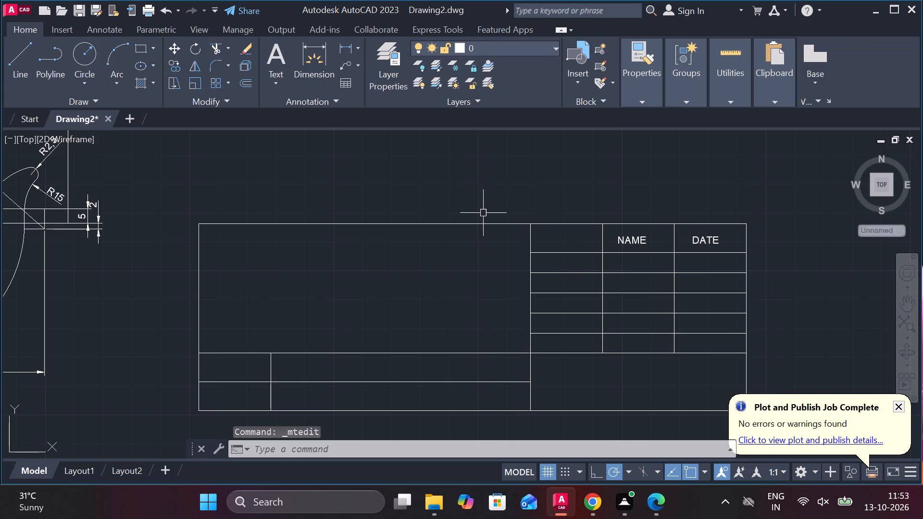
Add centred multiline text DESIGNED in the first narrow column's cell, one row below the header row.
{"action": "type", "text": "MT"}
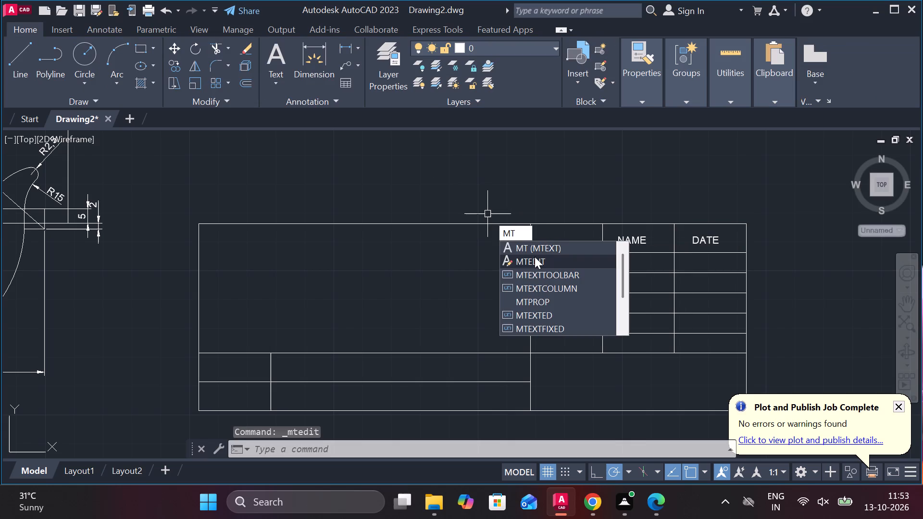
{"action": "key", "text": "Return"}
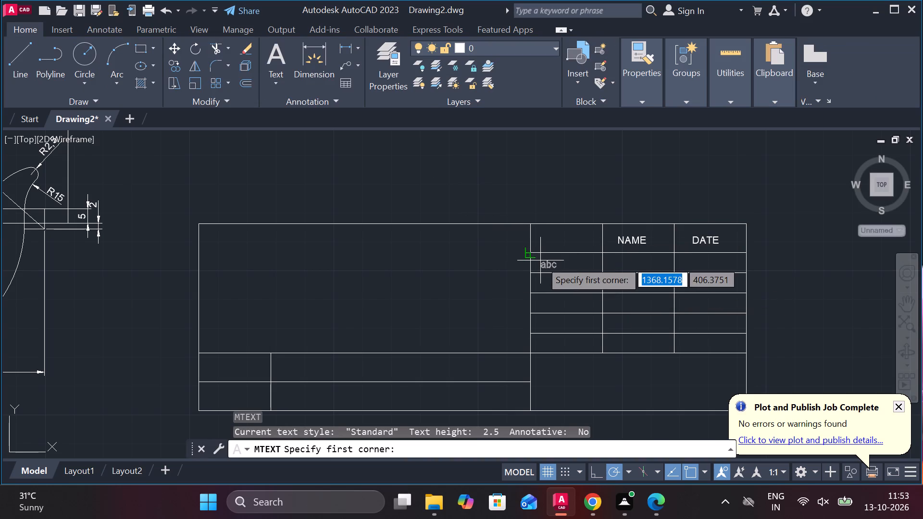
{"action": "left_click", "coordinate": [540, 260]}
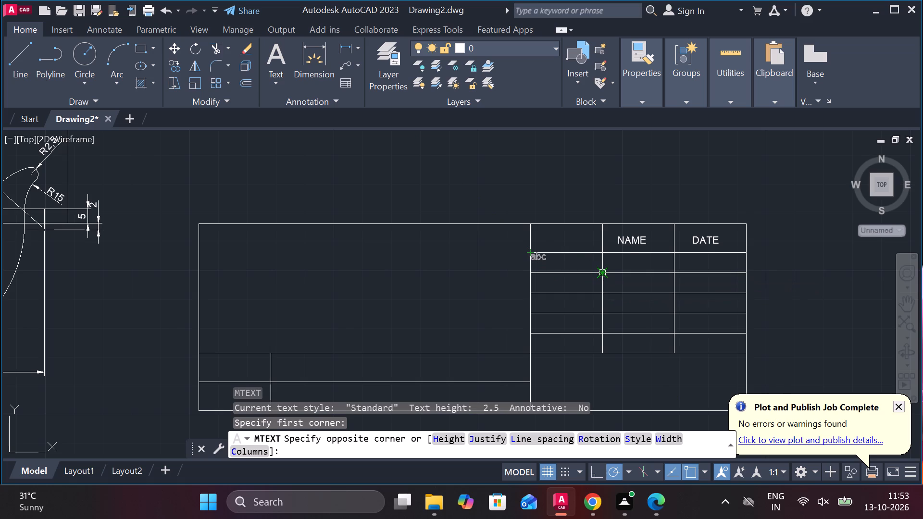
{"action": "left_click", "coordinate": [596, 271]}
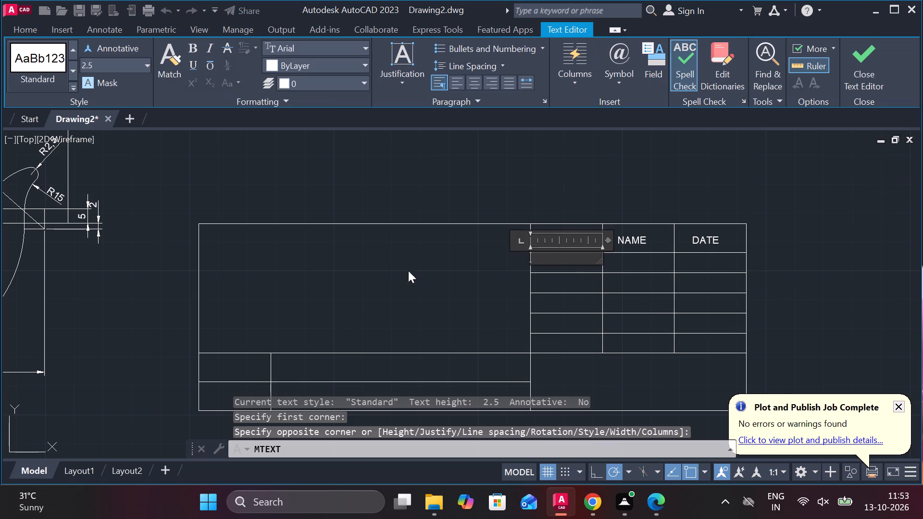
{"action": "left_click", "coordinate": [469, 86]}
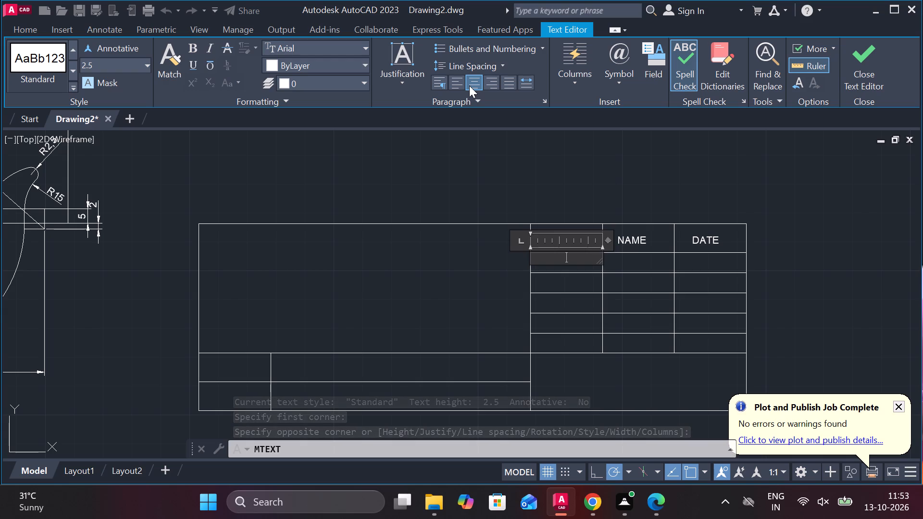
{"action": "type", "text": "DES"}
{"action": "type", "text": "IG"}
{"action": "key", "text": "n"}
{"action": "type", "text": "ED"}
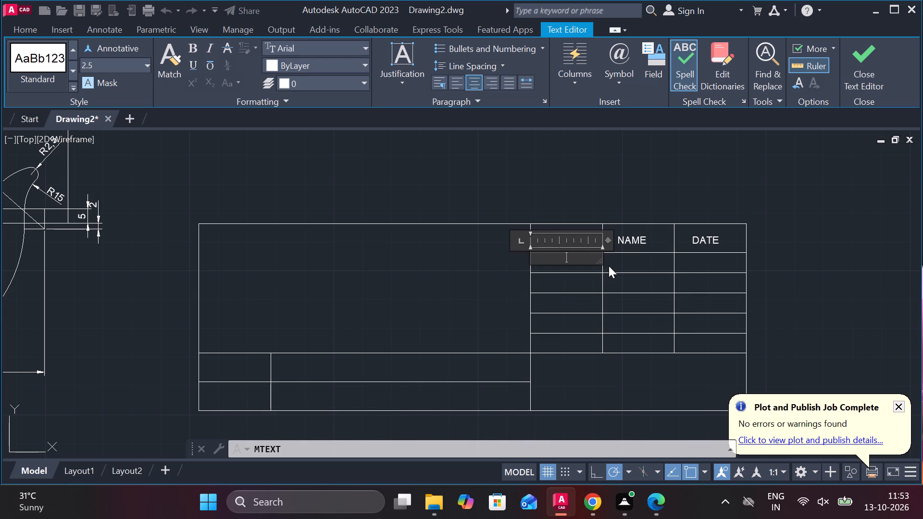
{"action": "left_click", "coordinate": [590, 261]}
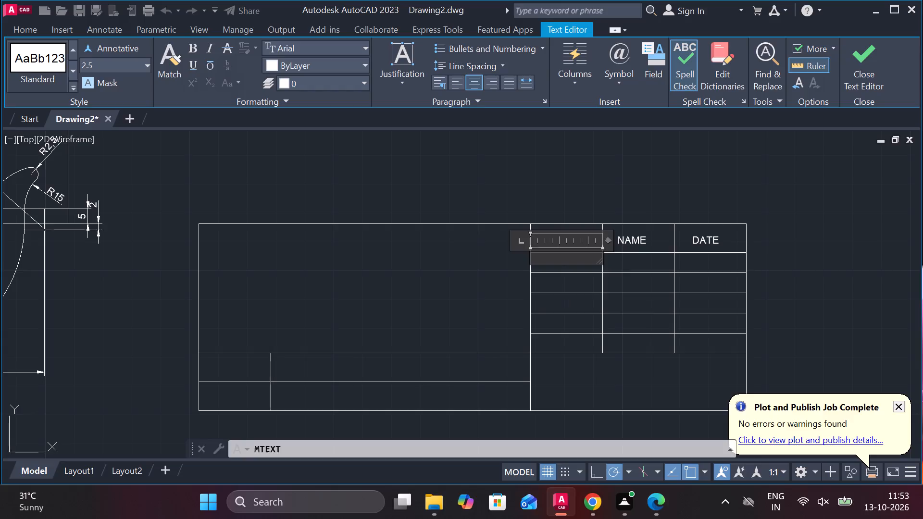
{"action": "type", "text": "DESIG"}
{"action": "type", "text": "NED"}
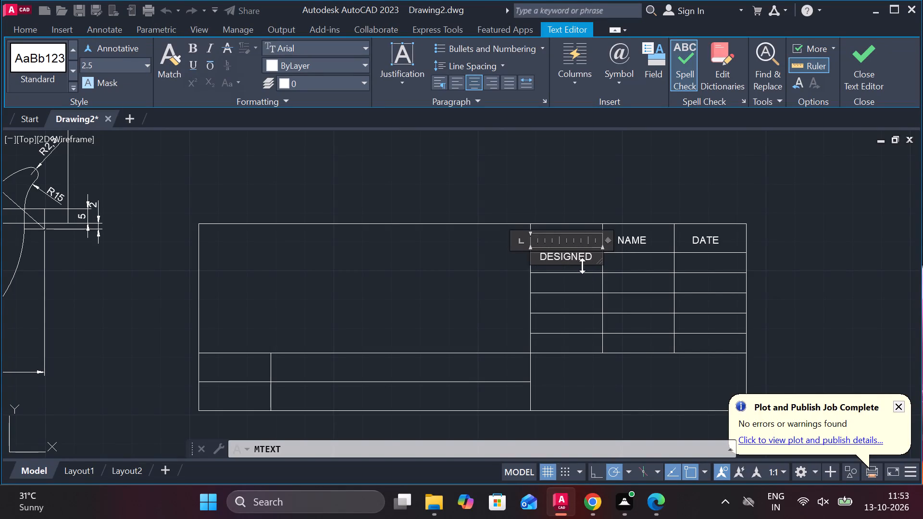
{"action": "left_click", "coordinate": [582, 281]}
Move the DESIGNED text down to sit at mid-height in its cell.
{"action": "left_click", "coordinate": [570, 255]}
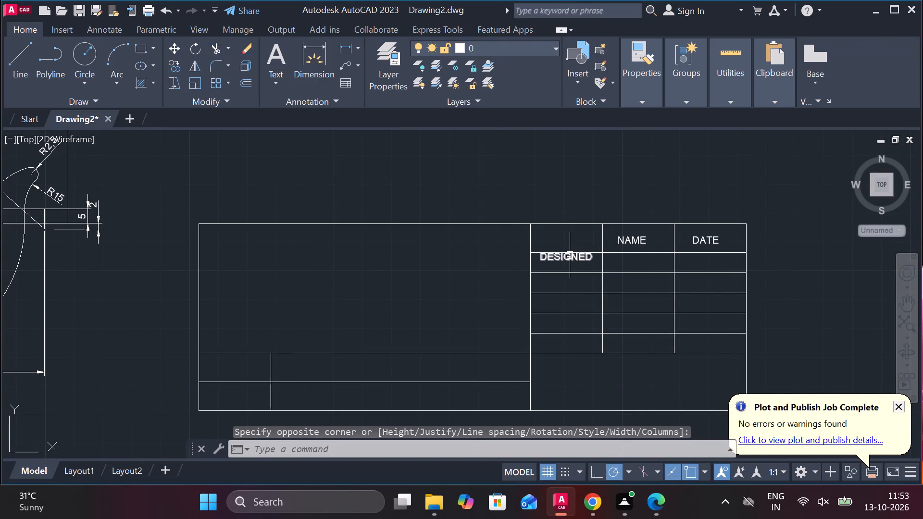
{"action": "left_click", "coordinate": [528, 253]}
{"action": "left_click", "coordinate": [529, 259]}
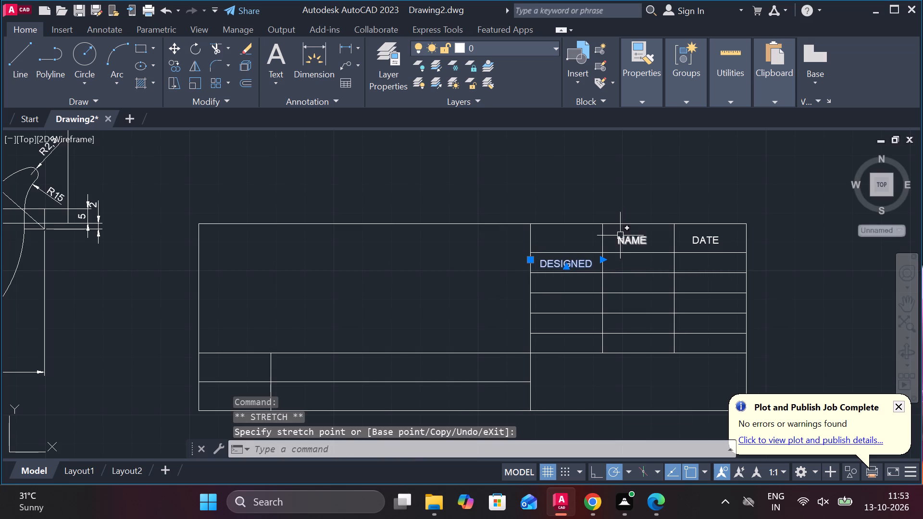
{"action": "key", "text": "Escape"}
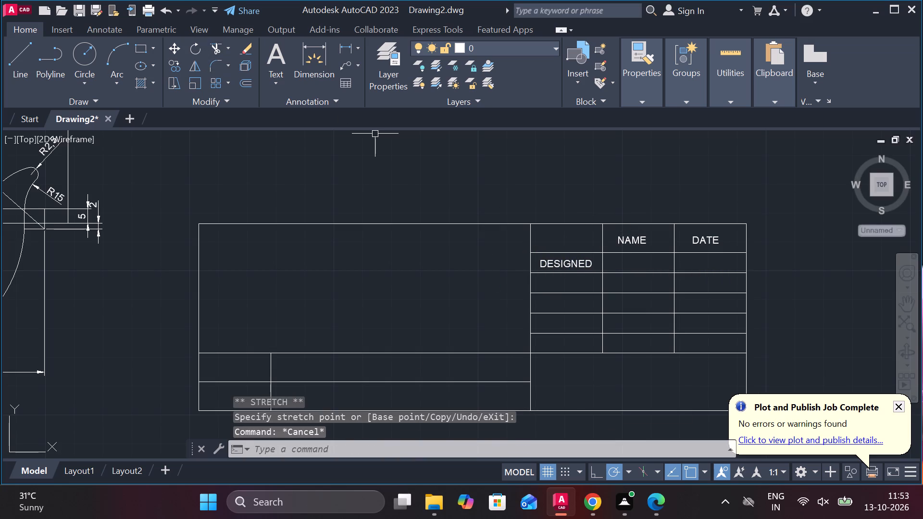
Copy the DESIGNED text straight down into the four first-column cells below it, at 7 mm row spacing up to 28.
{"action": "left_click", "coordinate": [561, 263]}
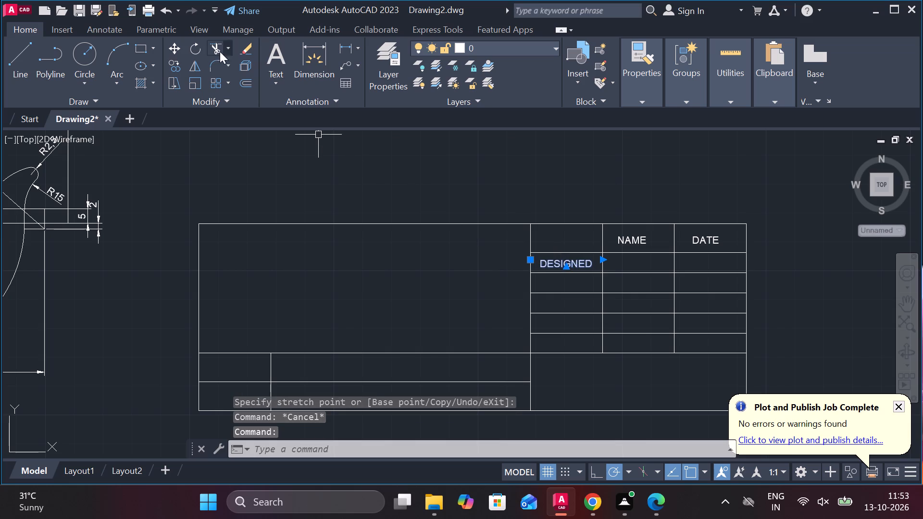
{"action": "left_click", "coordinate": [181, 65]}
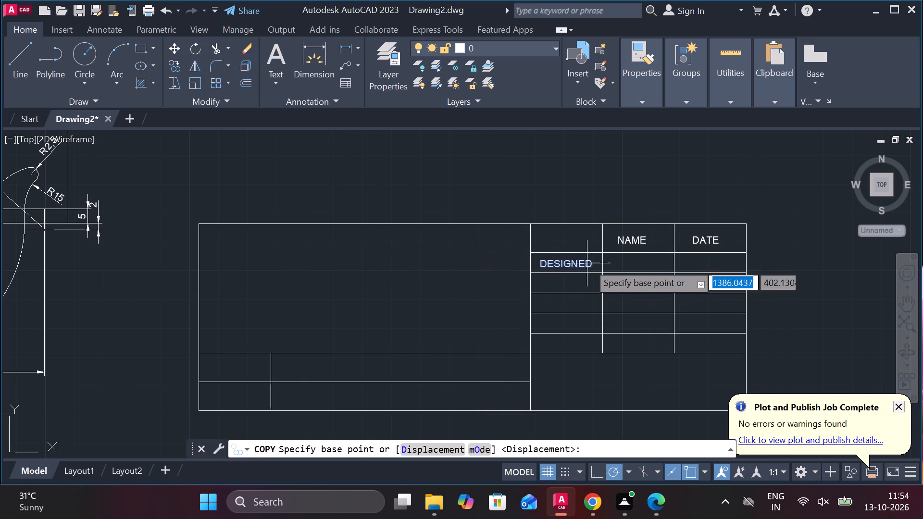
{"action": "left_click", "coordinate": [565, 264]}
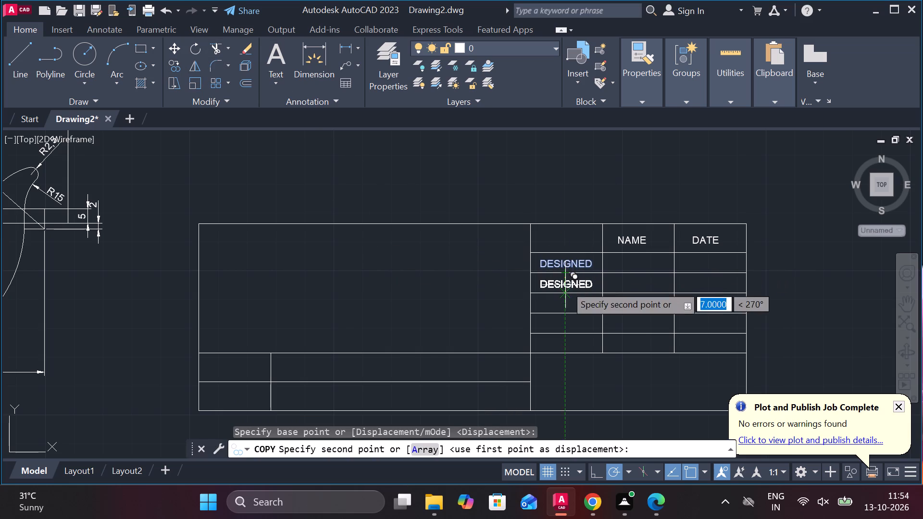
{"action": "left_click", "coordinate": [565, 285]}
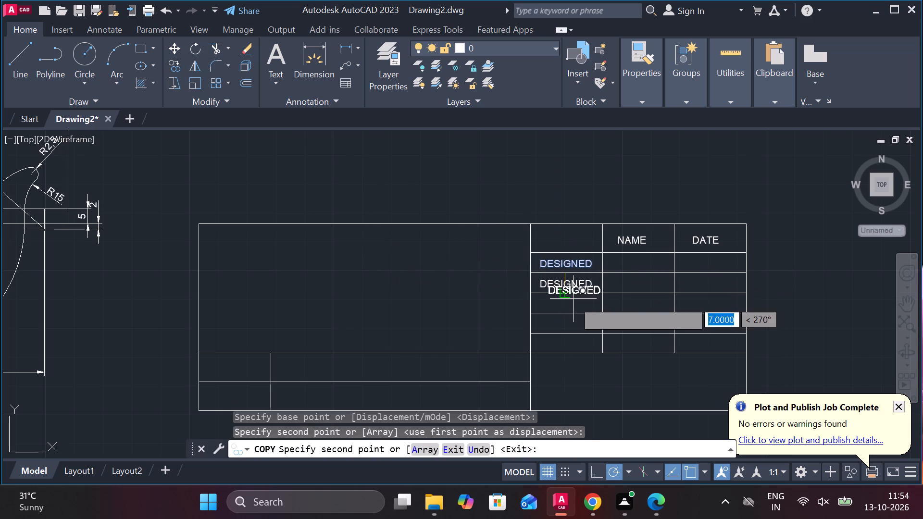
{"action": "left_click", "coordinate": [568, 314]}
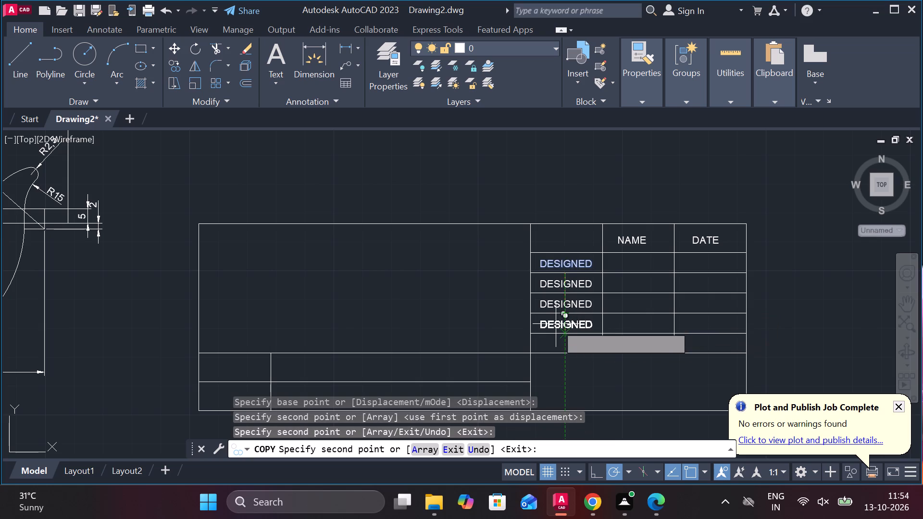
{"action": "left_click", "coordinate": [568, 324]}
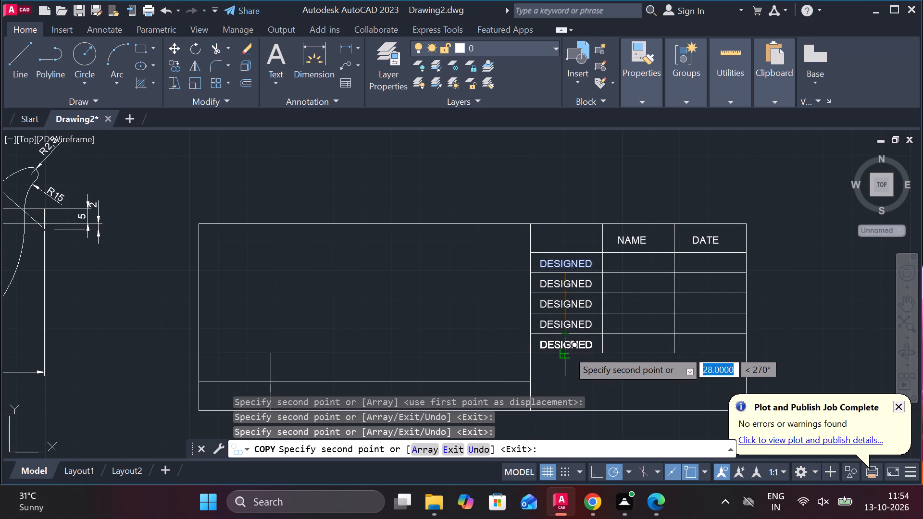
{"action": "left_click", "coordinate": [568, 351]}
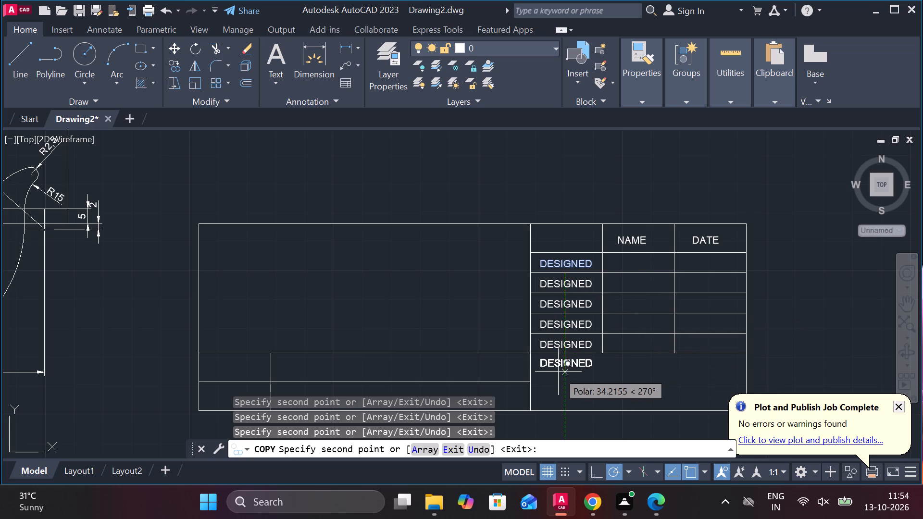
Place five more DESIGNED copies: two in the box below the rows, two in the lower-left strip's upper row, one in the large blank cell.
{"action": "left_click", "coordinate": [558, 372]}
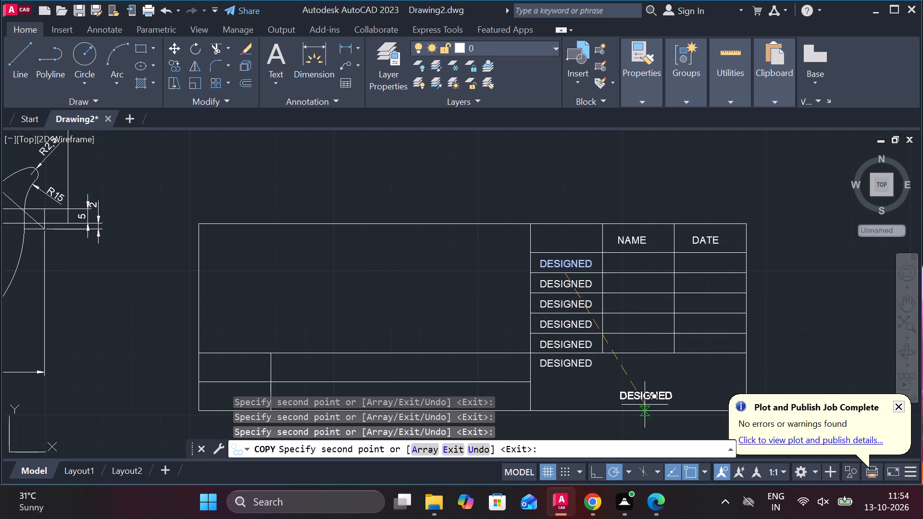
{"action": "left_click", "coordinate": [645, 407]}
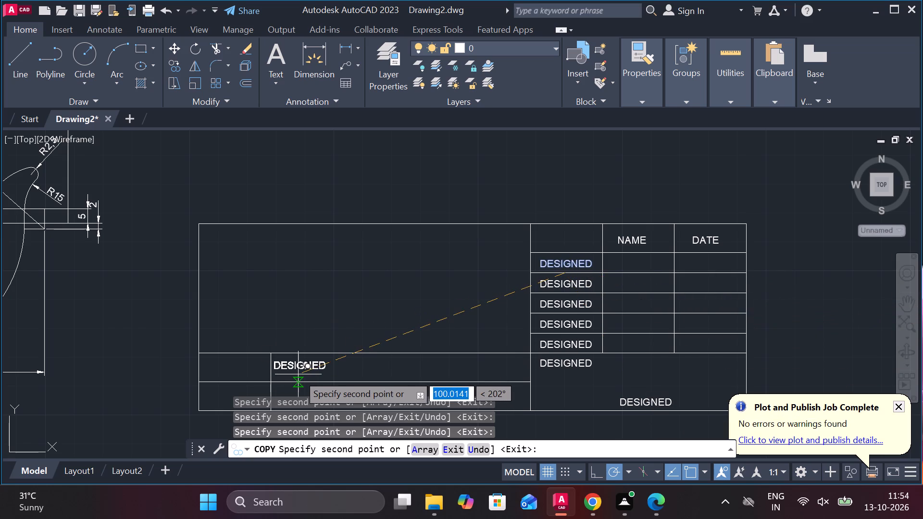
{"action": "left_click", "coordinate": [300, 373]}
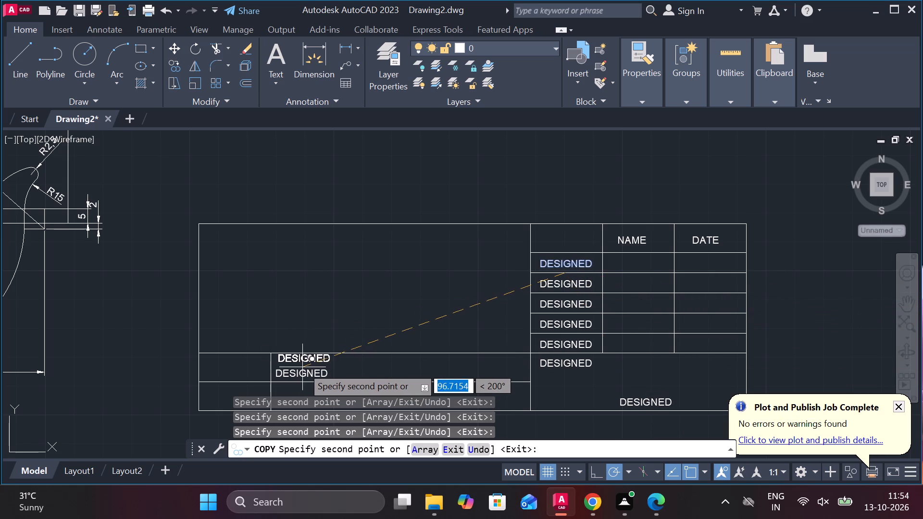
{"action": "left_click", "coordinate": [234, 374]}
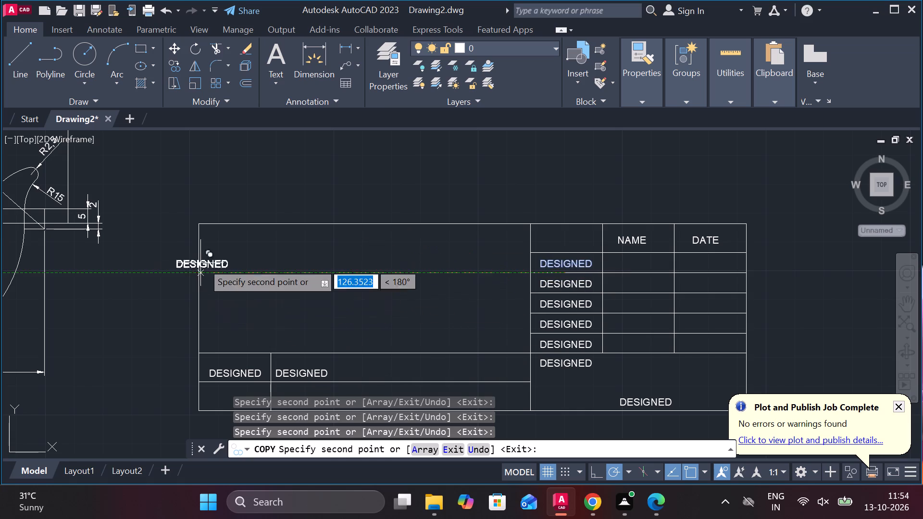
{"action": "left_click", "coordinate": [243, 257]}
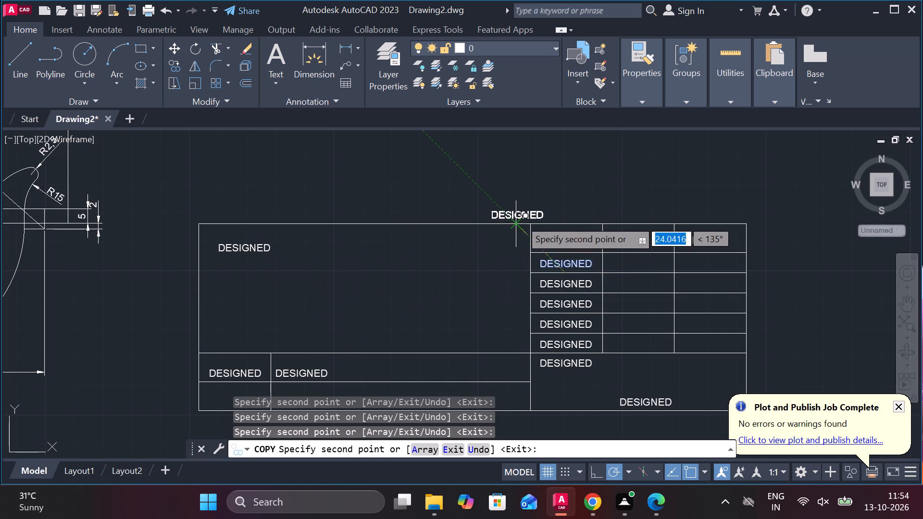
{"action": "key", "text": "Escape"}
Trim away the horizontal divider inside the wide cell of the title block's lower-left strip, keeping it in the narrow cell.
{"action": "scroll", "coordinate": [598, 393], "scroll_direction": "down", "scroll_amount": 2}
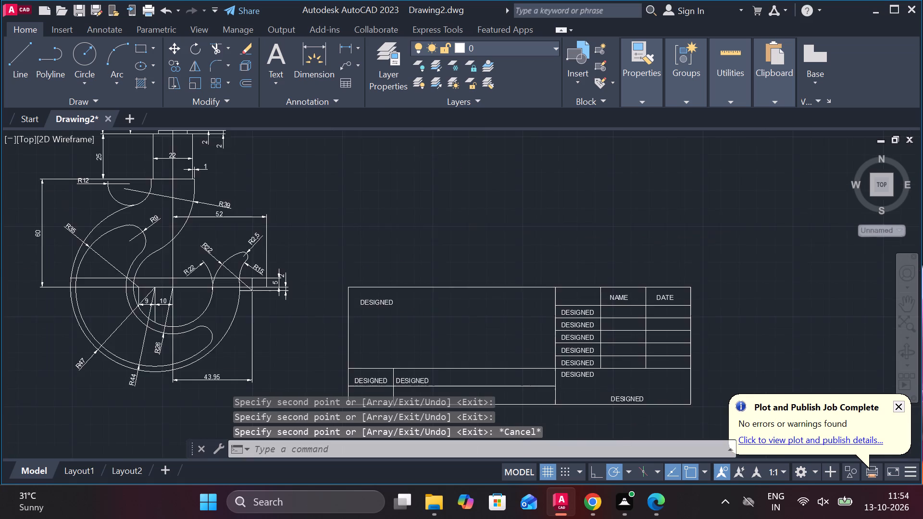
{"action": "scroll", "coordinate": [600, 436], "scroll_direction": "up", "scroll_amount": 3}
{"action": "scroll", "coordinate": [600, 433], "scroll_direction": "down", "scroll_amount": 1}
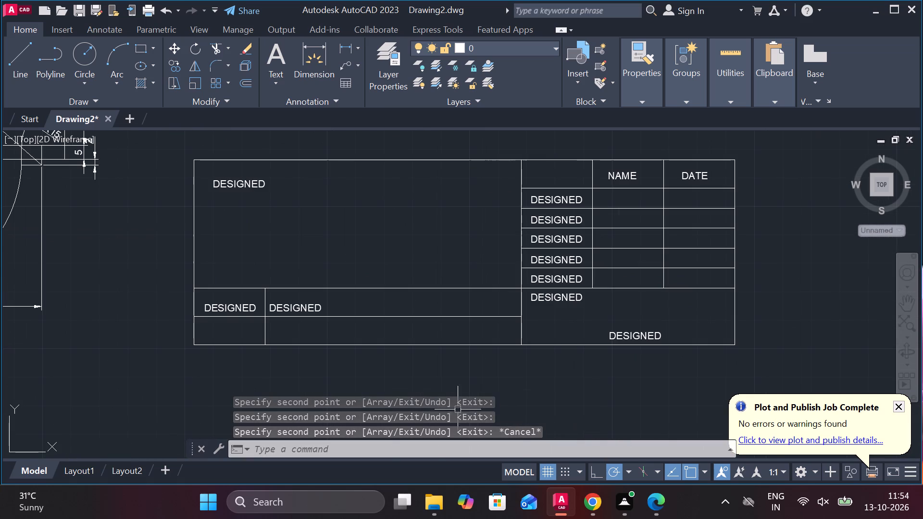
{"action": "left_click", "coordinate": [213, 44]}
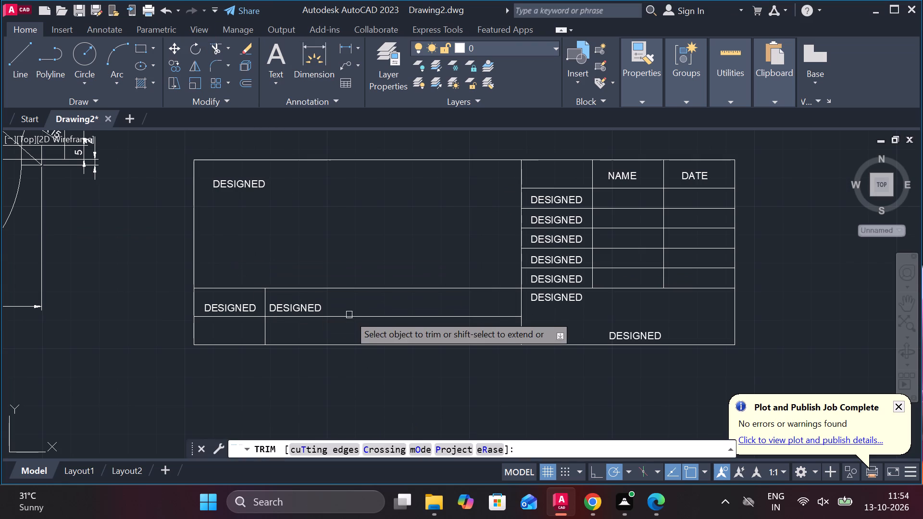
{"action": "left_click", "coordinate": [366, 314]}
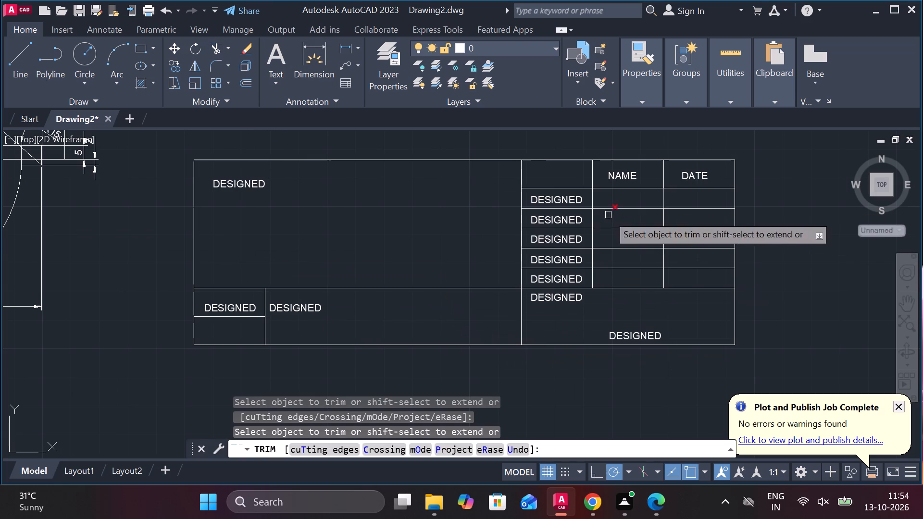
{"action": "double_click", "coordinate": [557, 221]}
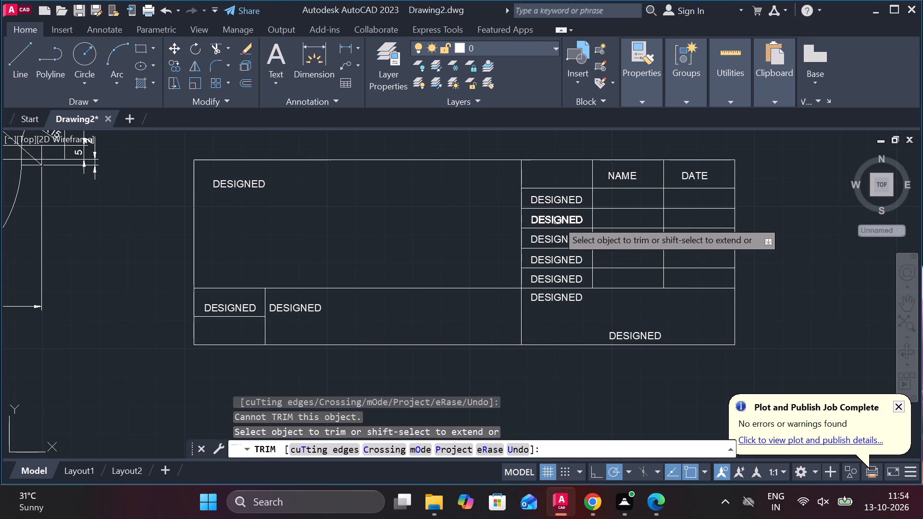
{"action": "double_click", "coordinate": [557, 221]}
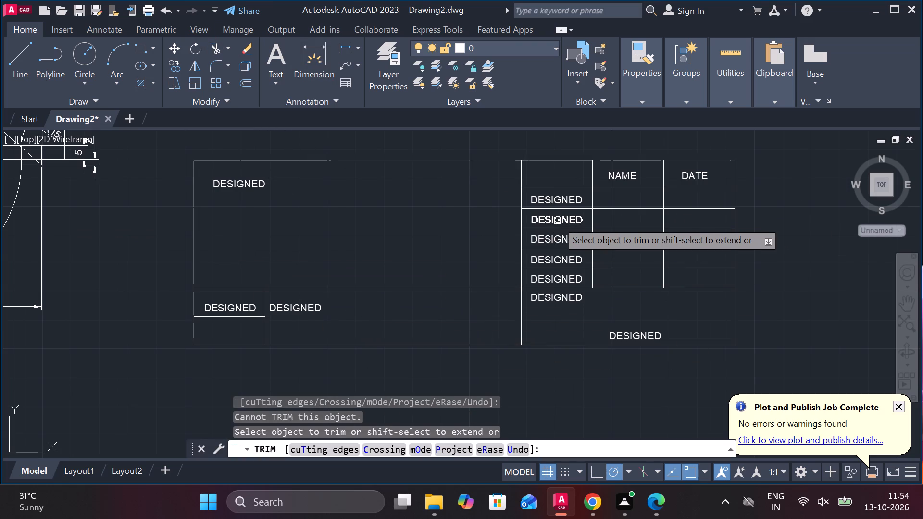
{"action": "key", "text": "Escape"}
Replace the copied text in the first-column cell directly below the original DESIGNED row with DRAWN.
{"action": "double_click", "coordinate": [560, 221]}
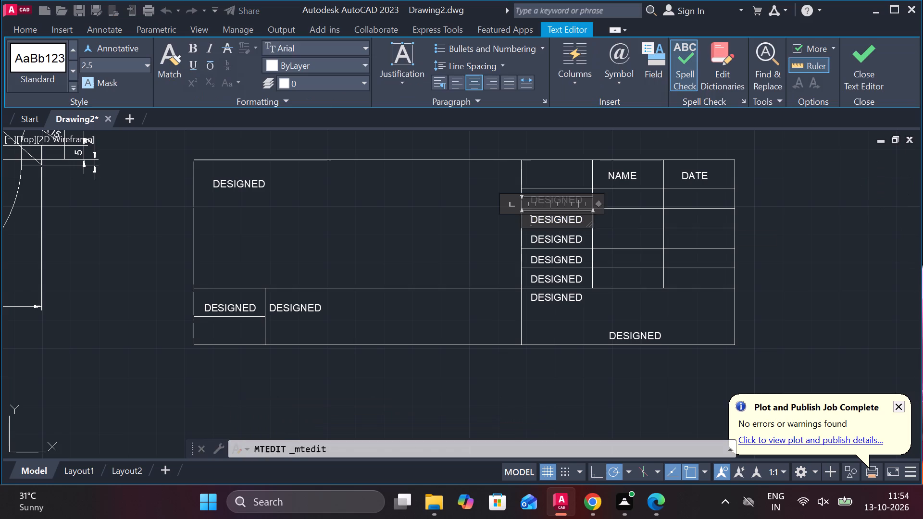
{"action": "key", "text": "Right"}
{"action": "key", "text": "Right"}
{"action": "key", "text": "Right"}
{"action": "key", "text": "Right"}
{"action": "key", "text": "Right"}
{"action": "key", "text": "Right"}
{"action": "key", "text": "Right"}
{"action": "key", "text": "Right"}
{"action": "key", "text": "Right"}
{"action": "key", "text": "Right"}
{"action": "key", "text": "Right"}
{"action": "key", "text": "Right"}
{"action": "key", "text": "Right"}
{"action": "key", "text": "Right"}
{"action": "key", "text": "BackSpace"}
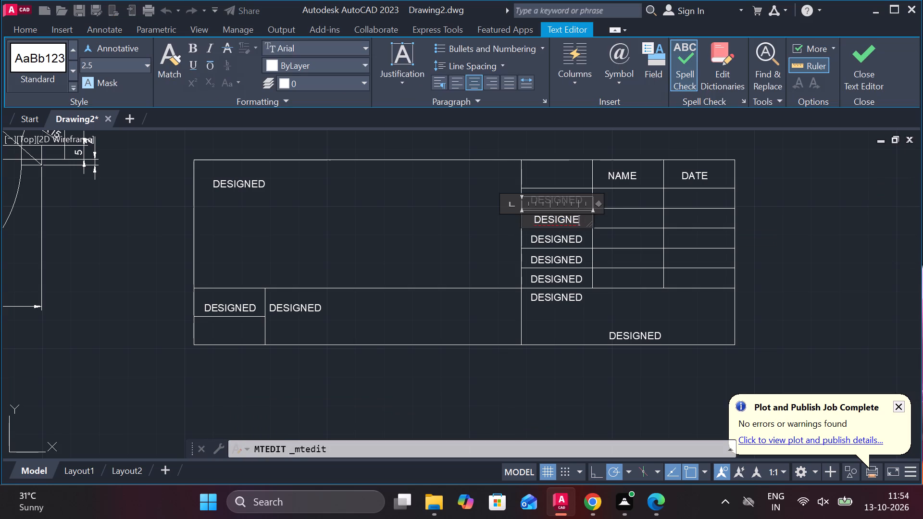
{"action": "key", "text": "BackSpace"}
{"action": "key", "text": "BackSpace"}
{"action": "key", "text": "BackSpace"}
{"action": "key", "text": "BackSpace"}
{"action": "key", "text": "BackSpace"}
{"action": "key", "text": "BackSpace"}
{"action": "type", "text": "RAWN"}
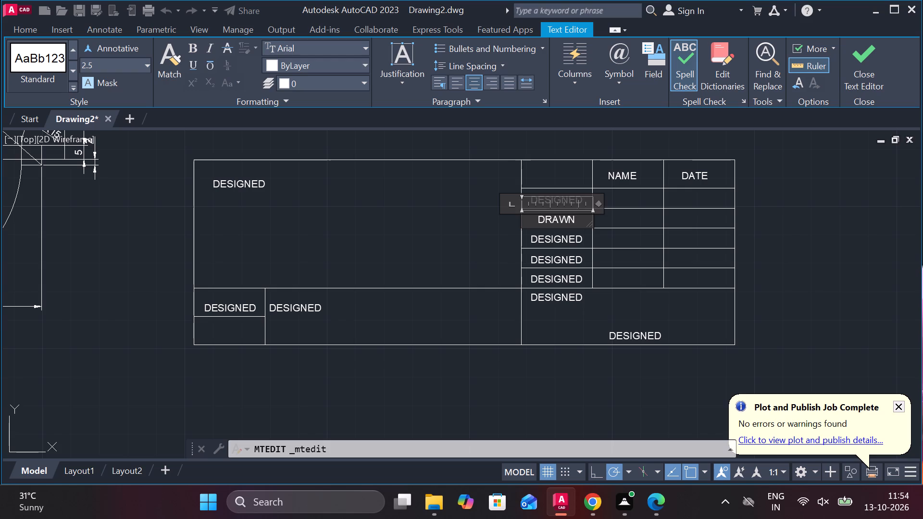
{"action": "left_click", "coordinate": [555, 236]}
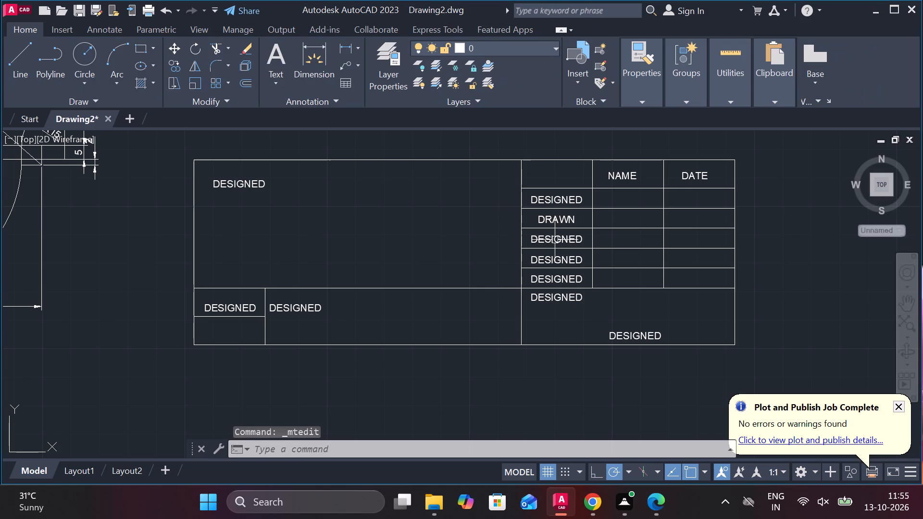
Replace the copied DESIGNED text in the cell below DRAWN with CHECKED.
{"action": "double_click", "coordinate": [556, 243]}
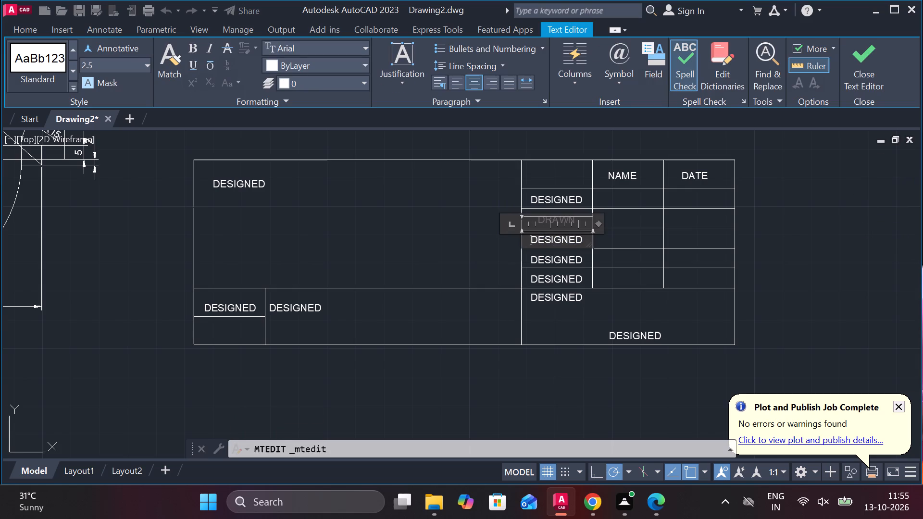
{"action": "key", "text": "Right"}
{"action": "key", "text": "Right"}
{"action": "key", "text": "Right"}
{"action": "key", "text": "Right"}
{"action": "key", "text": "Right"}
{"action": "key", "text": "Right"}
{"action": "key", "text": "Right"}
{"action": "key", "text": "Right"}
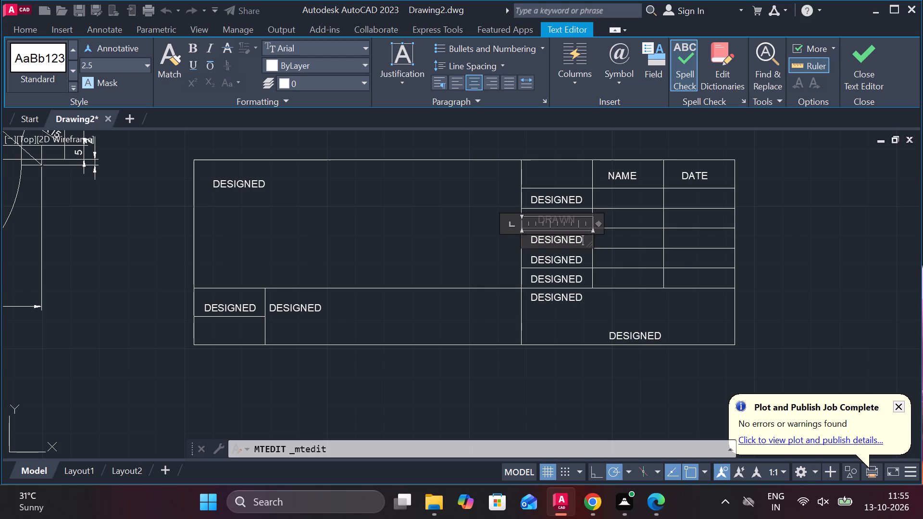
{"action": "key", "text": "BackSpace"}
{"action": "key", "text": "BackSpace"}
{"action": "key", "text": "BackSpace"}
{"action": "key", "text": "BackSpace"}
{"action": "key", "text": "BackSpace"}
{"action": "key", "text": "BackSpace"}
{"action": "key", "text": "BackSpace"}
{"action": "key", "text": "BackSpace"}
{"action": "type", "text": "CHEC"}
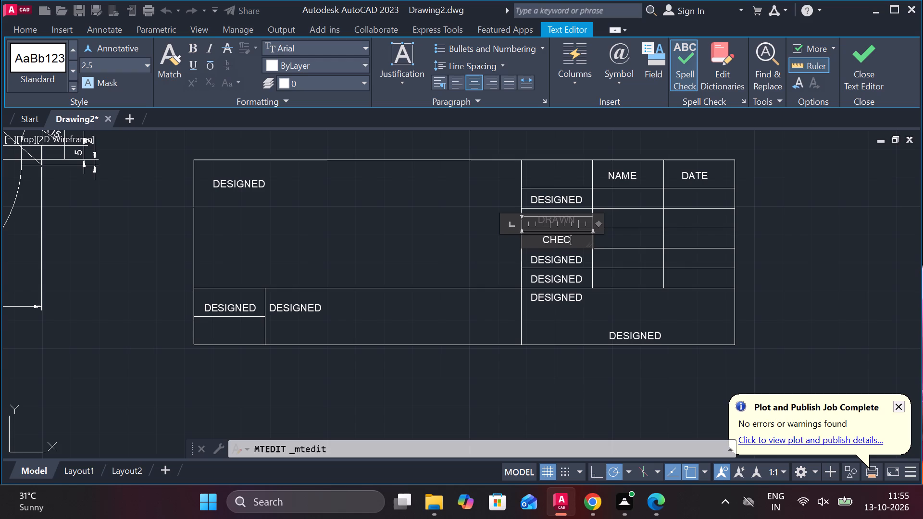
{"action": "type", "text": "KED"}
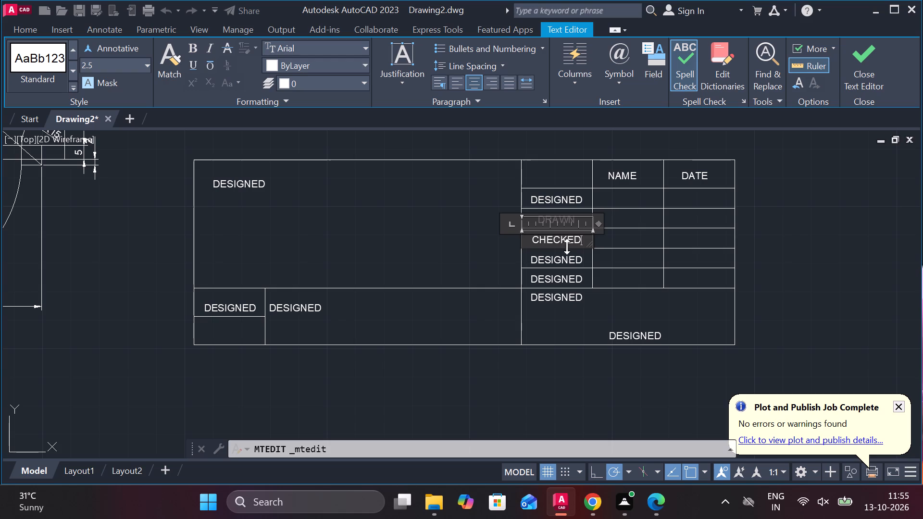
{"action": "left_click", "coordinate": [567, 259]}
Replace the copied DESIGNED text in the cell below CHECKED with STANDARD.
{"action": "double_click", "coordinate": [567, 259]}
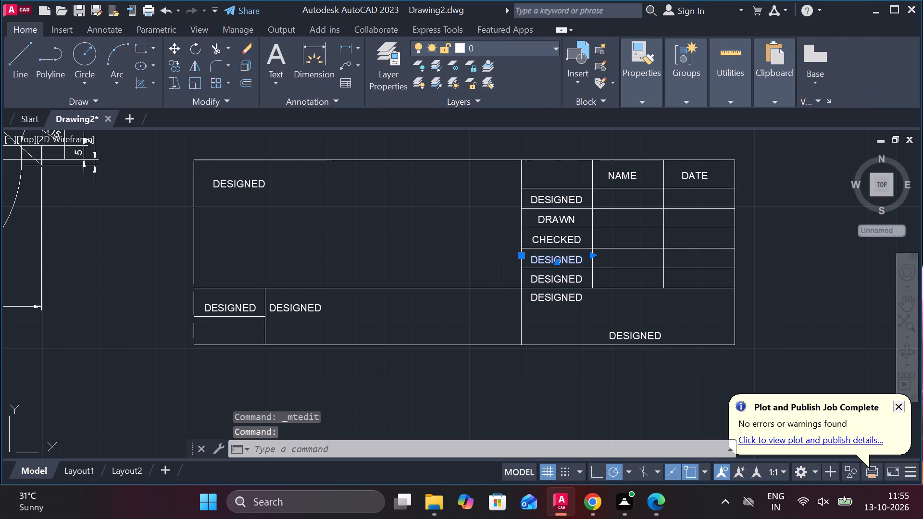
{"action": "left_click", "coordinate": [586, 259]}
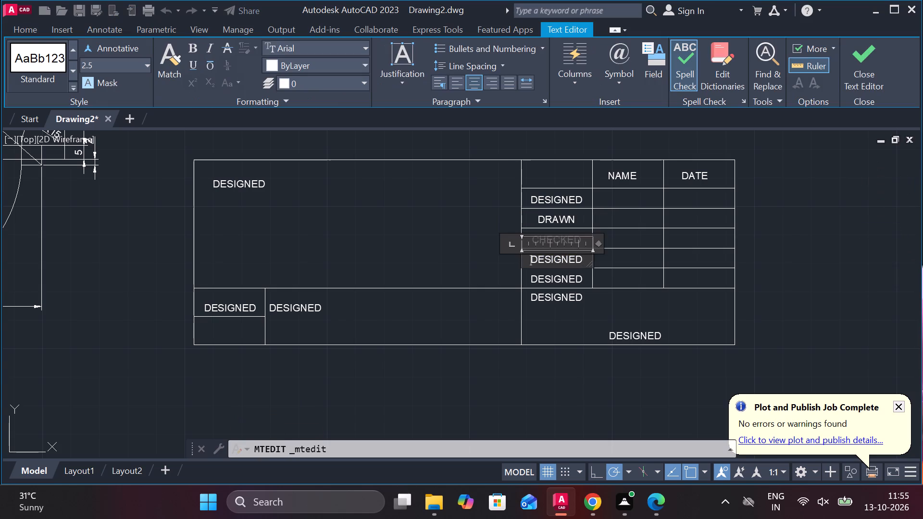
{"action": "key", "text": "BackSpace"}
{"action": "key", "text": "BackSpace"}
{"action": "key", "text": "BackSpace"}
{"action": "key", "text": "BackSpace"}
{"action": "key", "text": "BackSpace"}
{"action": "key", "text": "BackSpace"}
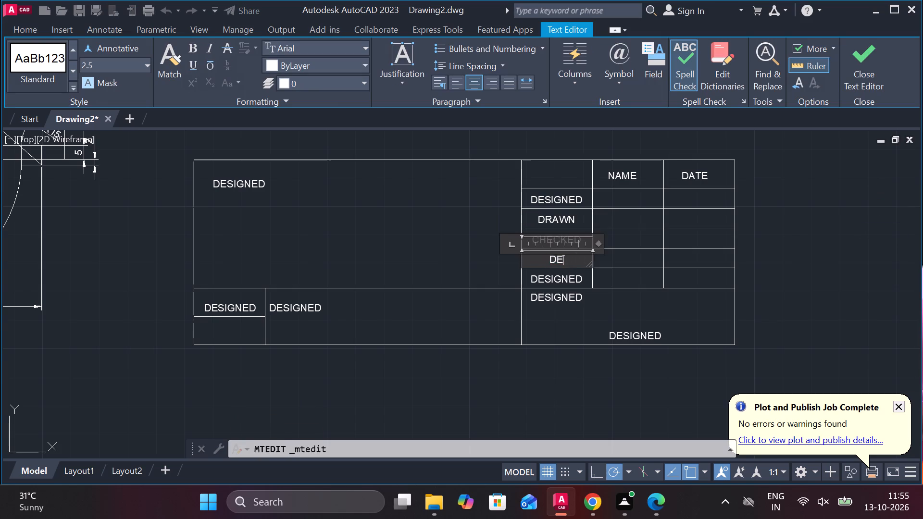
{"action": "key", "text": "BackSpace"}
{"action": "key", "text": "BackSpace"}
{"action": "type", "text": "STA"}
{"action": "key", "text": "n"}
{"action": "type", "text": "DARD"}
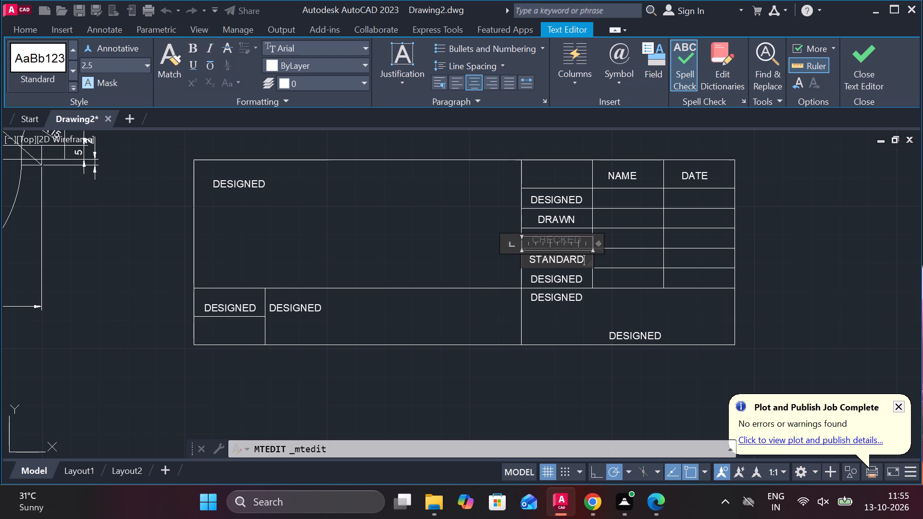
Replace the copied DESIGNED text in the cell below STANDARD with APPROVED.
{"action": "double_click", "coordinate": [566, 279]}
{"action": "double_click", "coordinate": [566, 279]}
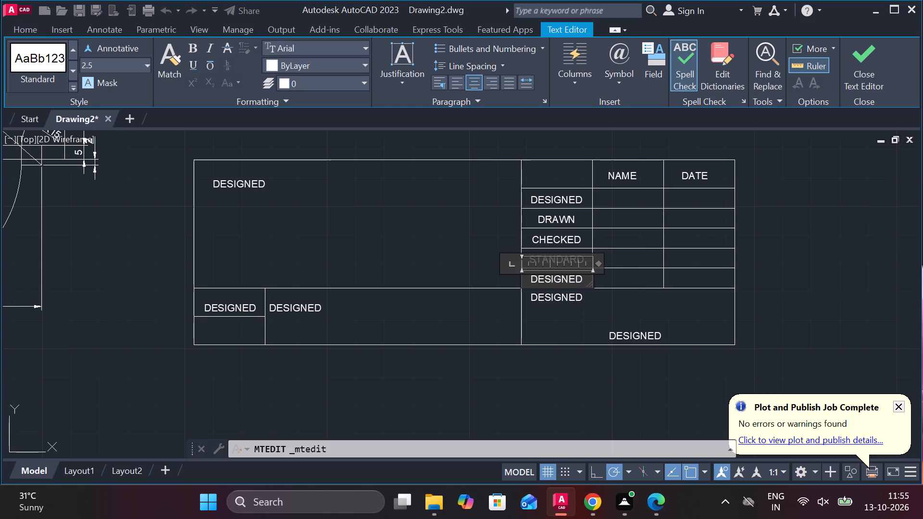
{"action": "left_click", "coordinate": [582, 278]}
{"action": "key", "text": "BackSpace"}
{"action": "key", "text": "BackSpace"}
{"action": "key", "text": "BackSpace"}
{"action": "key", "text": "BackSpace"}
{"action": "key", "text": "BackSpace"}
{"action": "key", "text": "BackSpace"}
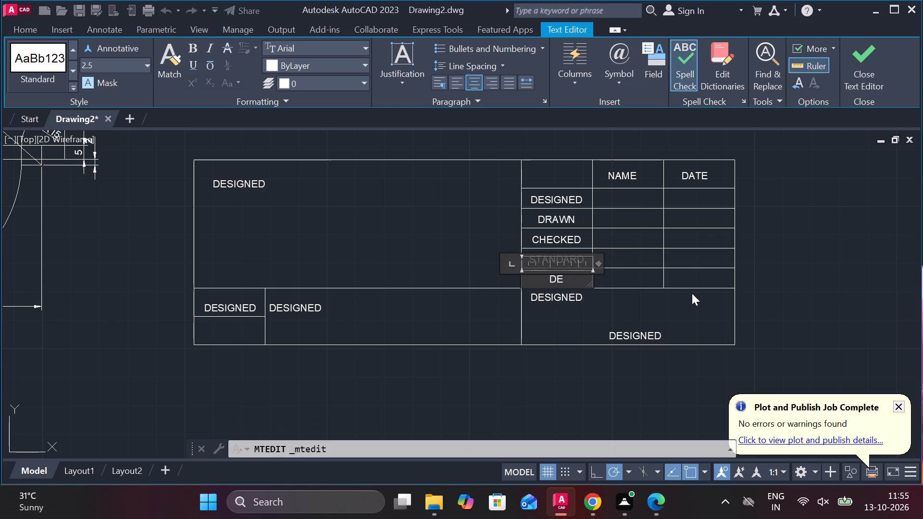
{"action": "key", "text": "BackSpace"}
{"action": "key", "text": "BackSpace"}
{"action": "type", "text": "APPROVED"}
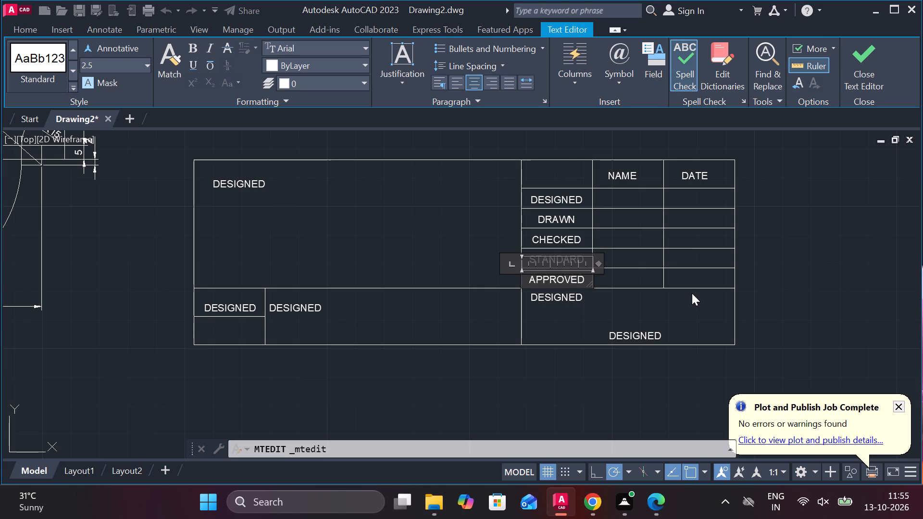
Replace the copied DESIGNED text at the top of the cell below APPROVED with DRAWING NO:.
{"action": "double_click", "coordinate": [536, 297]}
{"action": "double_click", "coordinate": [551, 301]}
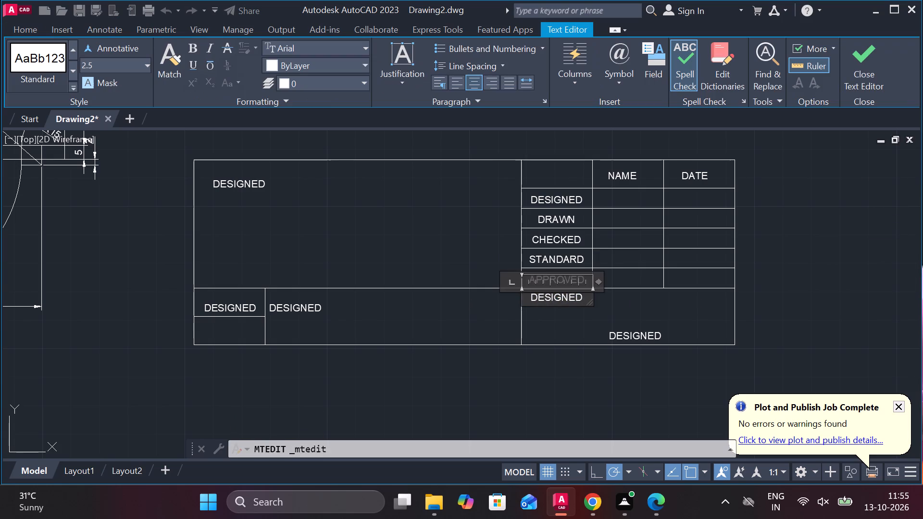
{"action": "left_click", "coordinate": [584, 298]}
{"action": "key", "text": "BackSpace"}
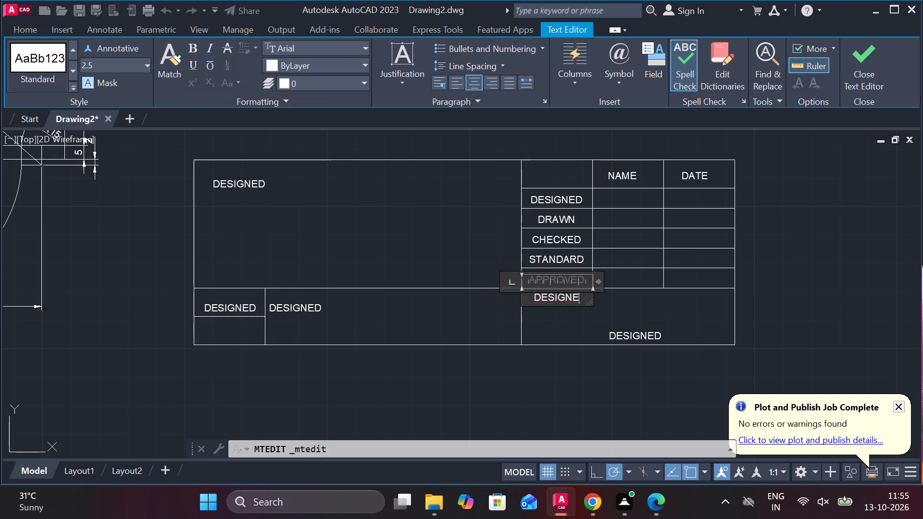
{"action": "key", "text": "BackSpace"}
{"action": "key", "text": "BackSpace"}
{"action": "key", "text": "BackSpace"}
{"action": "key", "text": "BackSpace"}
{"action": "key", "text": "BackSpace"}
{"action": "key", "text": "BackSpace"}
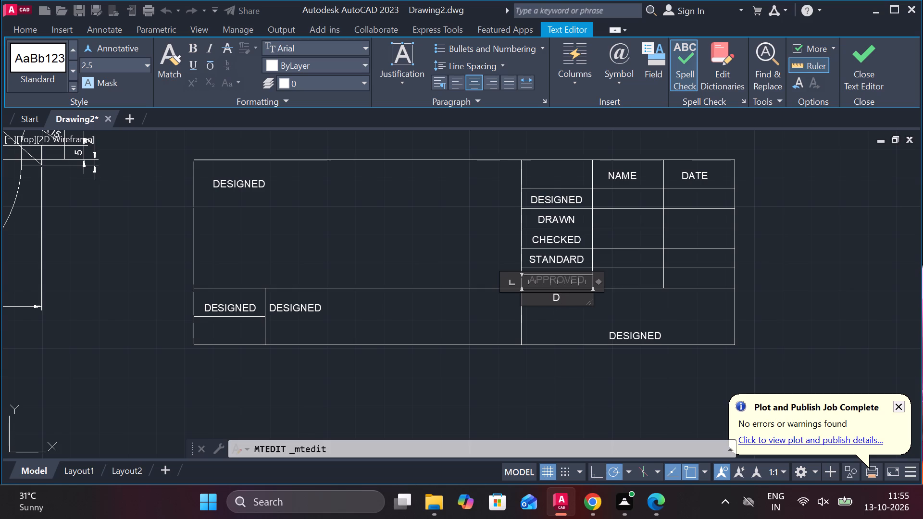
{"action": "type", "text": "RAWING"}
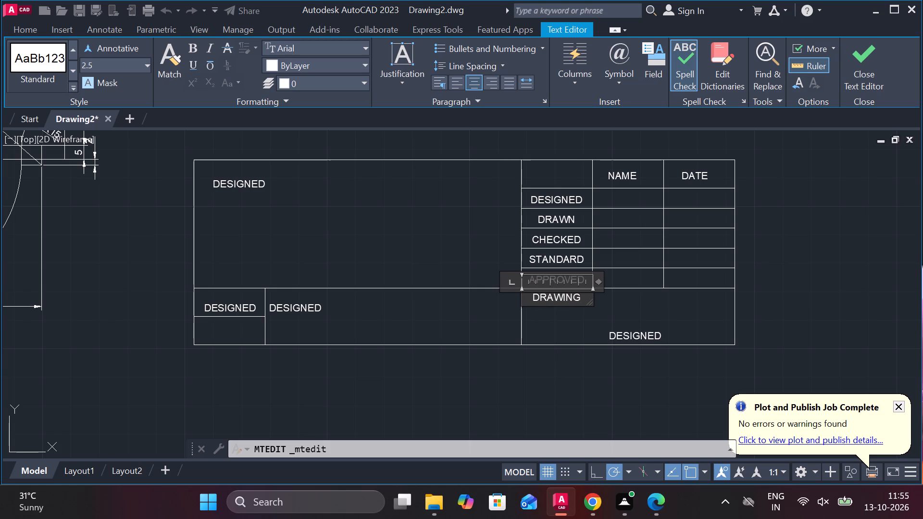
{"action": "key", "text": "space"}
{"action": "type", "text": "NO"}
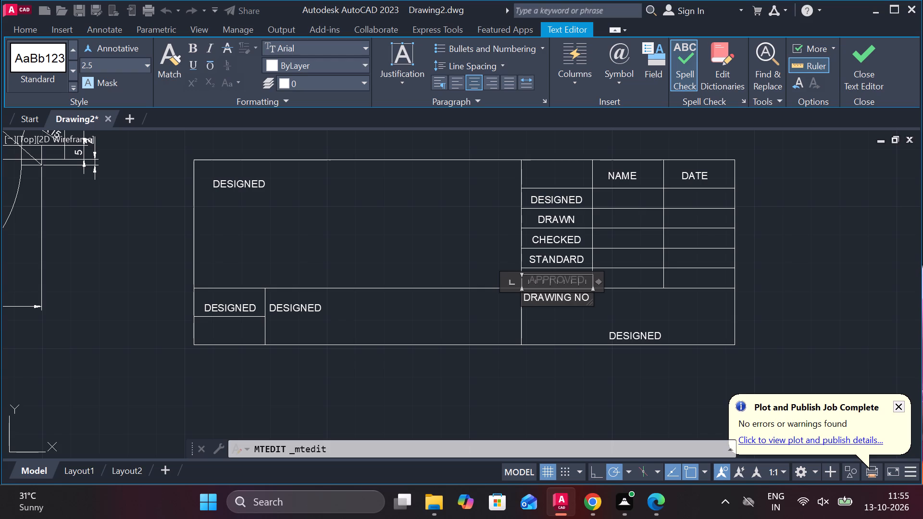
{"action": "key", "text": "shift+colon"}
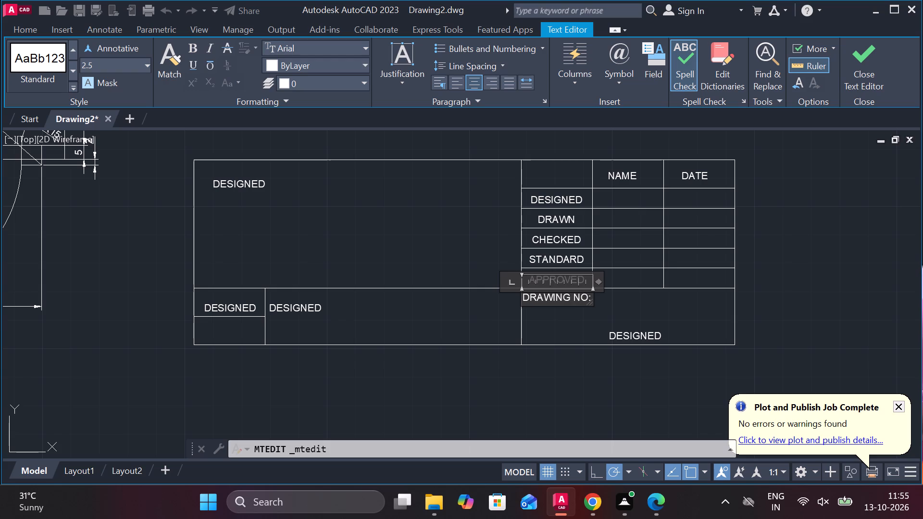
Replace the copied DESIGNED text at the bottom of the DRAWING NO: cell with SHEET NO: 1OF 1.
{"action": "triple_click", "coordinate": [645, 335]}
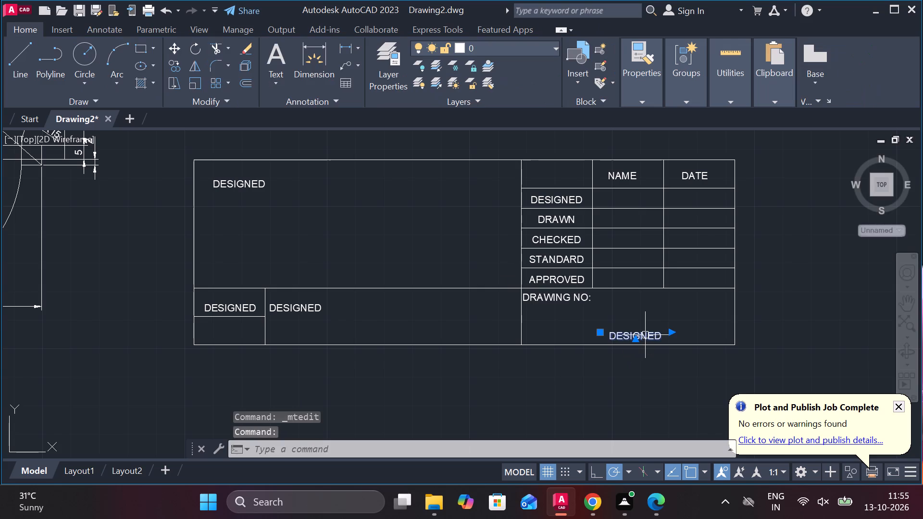
{"action": "double_click", "coordinate": [645, 335]}
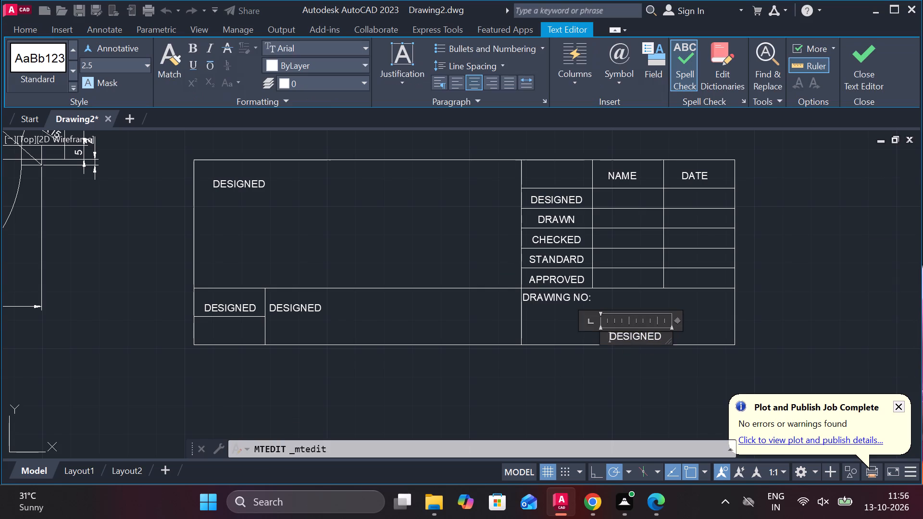
{"action": "key", "text": "Right"}
{"action": "key", "text": "Right"}
{"action": "key", "text": "Right"}
{"action": "key", "text": "Right"}
{"action": "key", "text": "Right"}
{"action": "key", "text": "Right"}
{"action": "key", "text": "Right"}
{"action": "key", "text": "Right"}
{"action": "key", "text": "Right"}
{"action": "key", "text": "Right"}
{"action": "key", "text": "Right"}
{"action": "key", "text": "Right"}
{"action": "key", "text": "Right"}
{"action": "key", "text": "Right"}
{"action": "key", "text": "Right"}
{"action": "key", "text": "BackSpace"}
{"action": "key", "text": "BackSpace"}
{"action": "key", "text": "BackSpace"}
{"action": "key", "text": "BackSpace"}
{"action": "key", "text": "BackSpace"}
{"action": "key", "text": "BackSpace"}
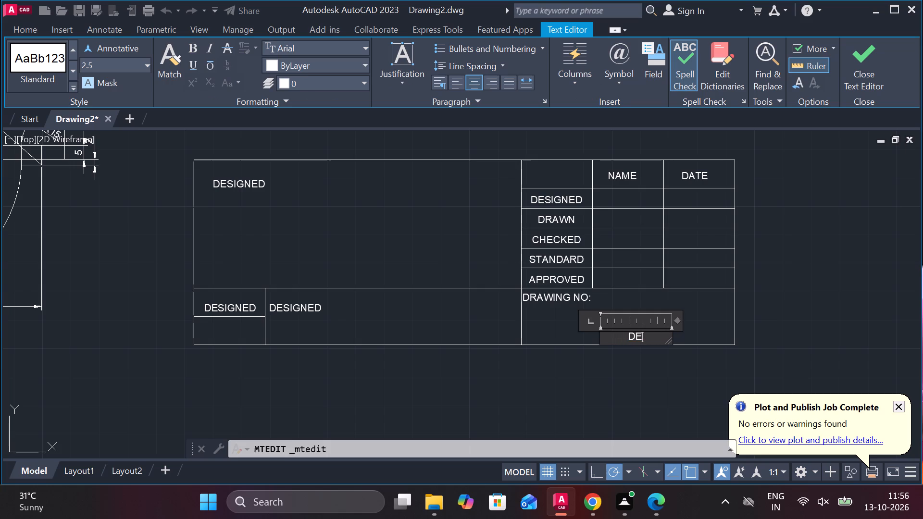
{"action": "key", "text": "BackSpace"}
{"action": "key", "text": "BackSpace"}
{"action": "type", "text": "SHEE"}
{"action": "key", "text": "t"}
{"action": "key", "text": "space"}
{"action": "type", "text": "NO"}
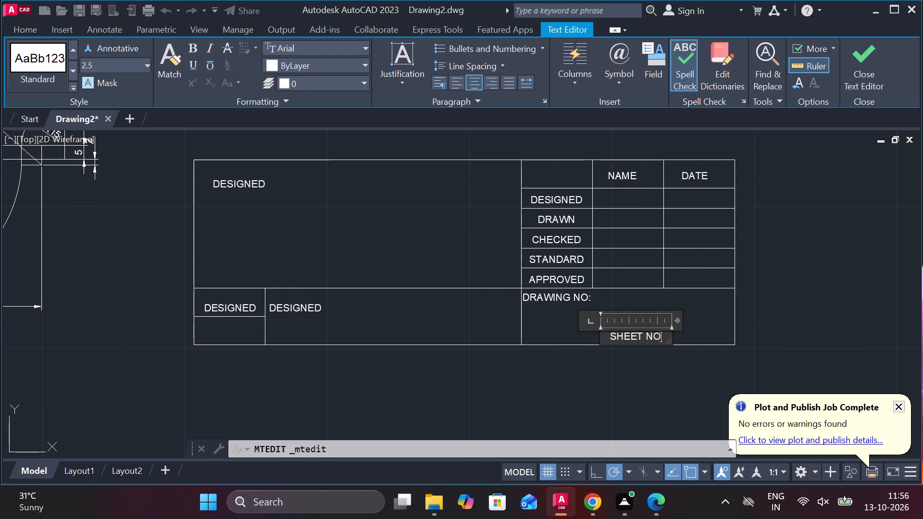
{"action": "key", "text": "shift+colon"}
{"action": "key", "text": "space"}
{"action": "type", "text": "1"}
{"action": "type", "text": "OF"}
{"action": "key", "text": "space"}
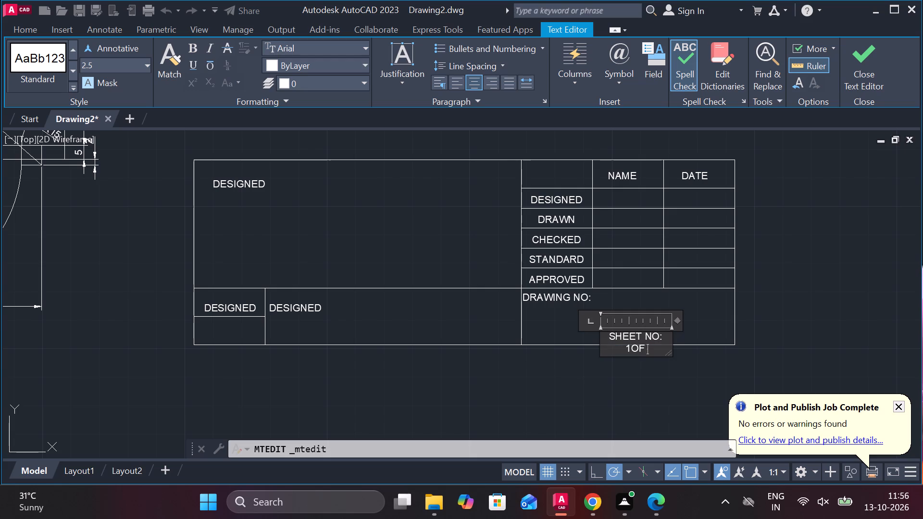
{"action": "type", "text": "1"}
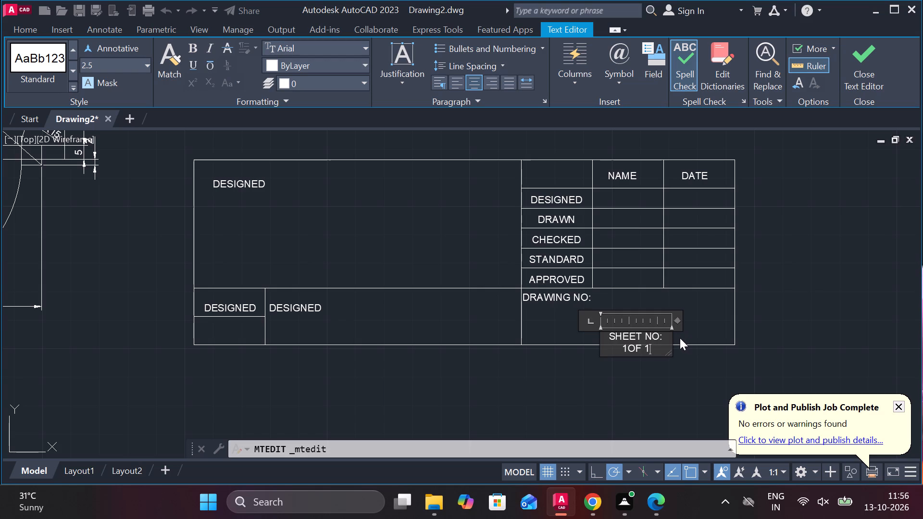
Widen the text frame of the sheet number label to nearly the cell's right edge so it fits on one line.
{"action": "left_click", "coordinate": [671, 335]}
{"action": "left_click_drag", "start_coordinate": [671, 335], "coordinate": [688, 336]}
{"action": "left_click", "coordinate": [688, 336]}
{"action": "left_click_drag", "start_coordinate": [695, 336], "coordinate": [698, 336]}
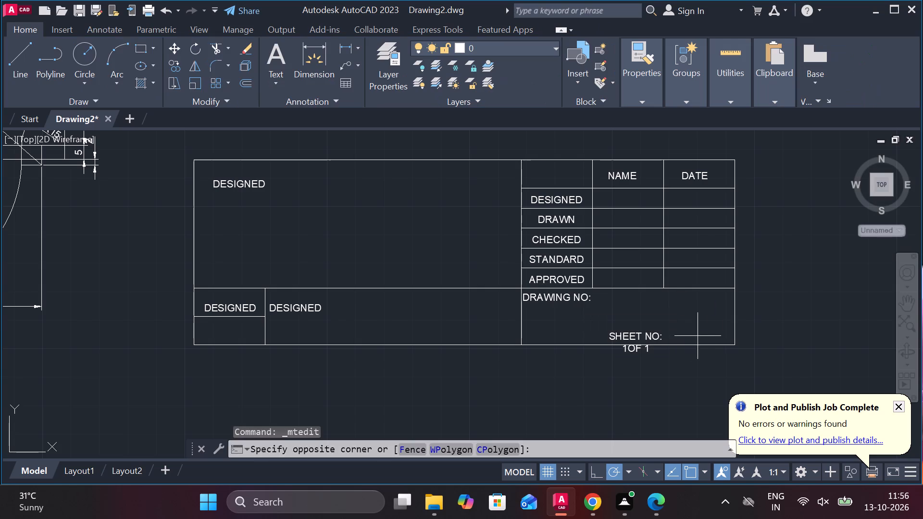
{"action": "left_click_drag", "start_coordinate": [698, 336], "coordinate": [713, 333]}
{"action": "double_click", "coordinate": [647, 342]}
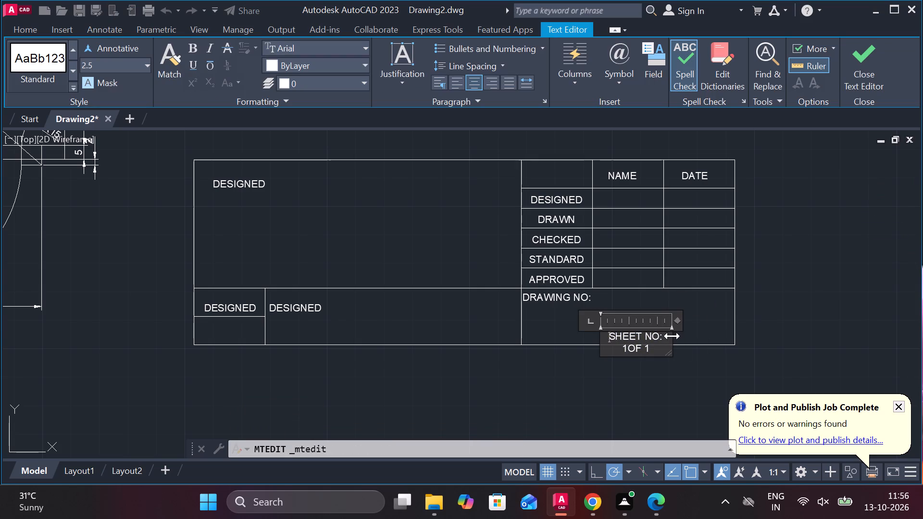
{"action": "left_click_drag", "start_coordinate": [672, 336], "coordinate": [702, 335]}
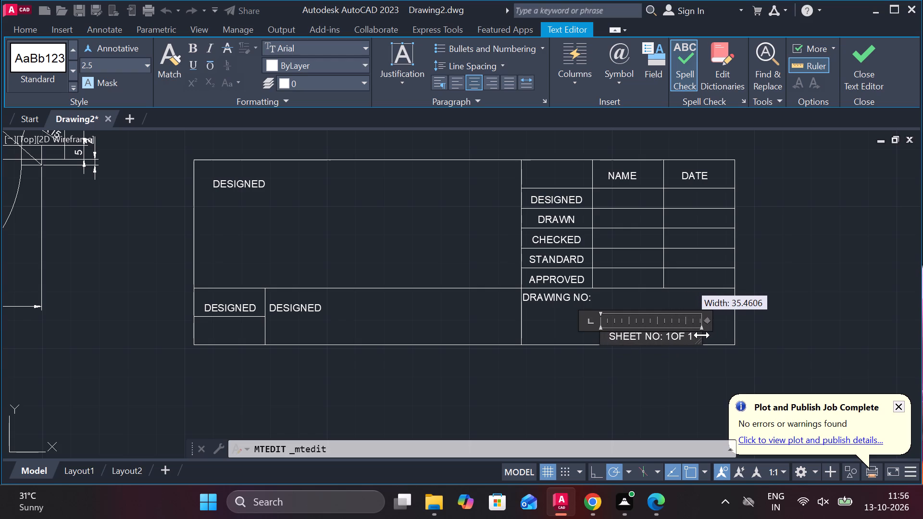
{"action": "left_click_drag", "start_coordinate": [702, 335], "coordinate": [715, 335]}
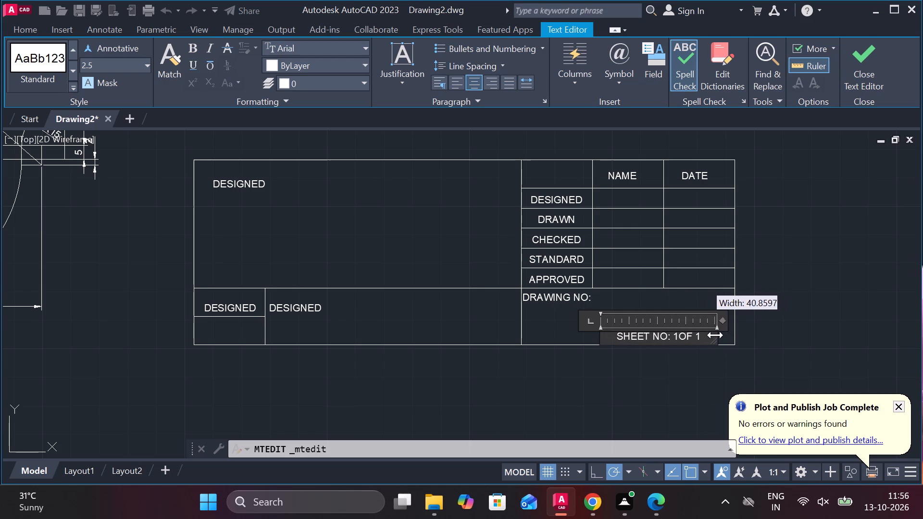
{"action": "left_click_drag", "start_coordinate": [715, 335], "coordinate": [724, 334]}
{"action": "left_click", "coordinate": [724, 334]}
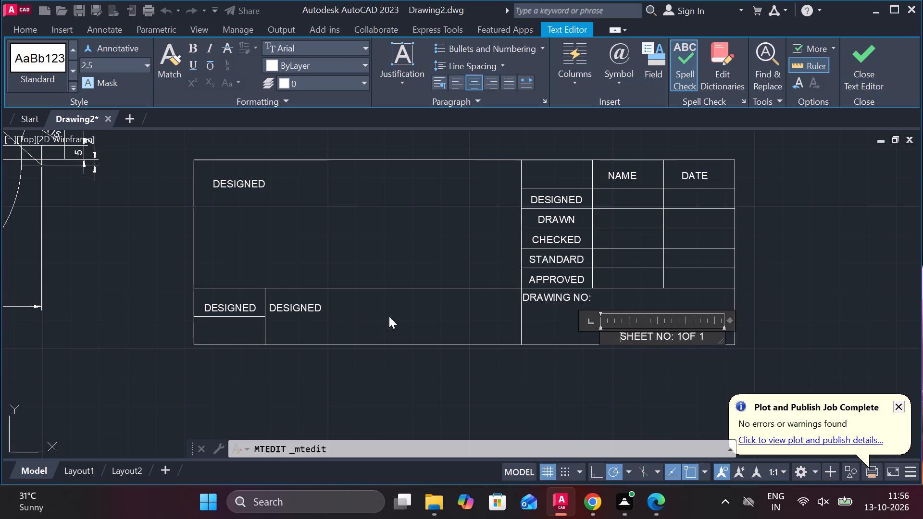
Replace the copied DESIGNED text in the wide cell of the title block's bottom strip with TITLE.
{"action": "double_click", "coordinate": [313, 307]}
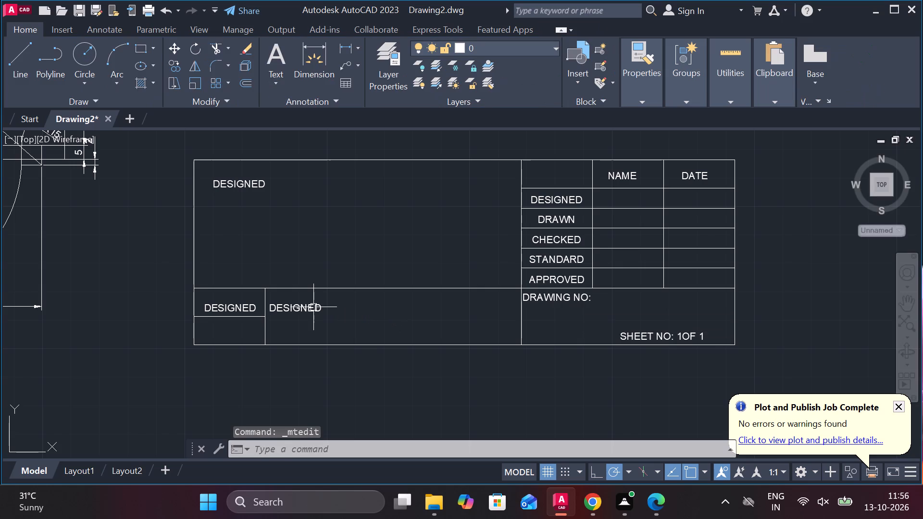
{"action": "double_click", "coordinate": [289, 308]}
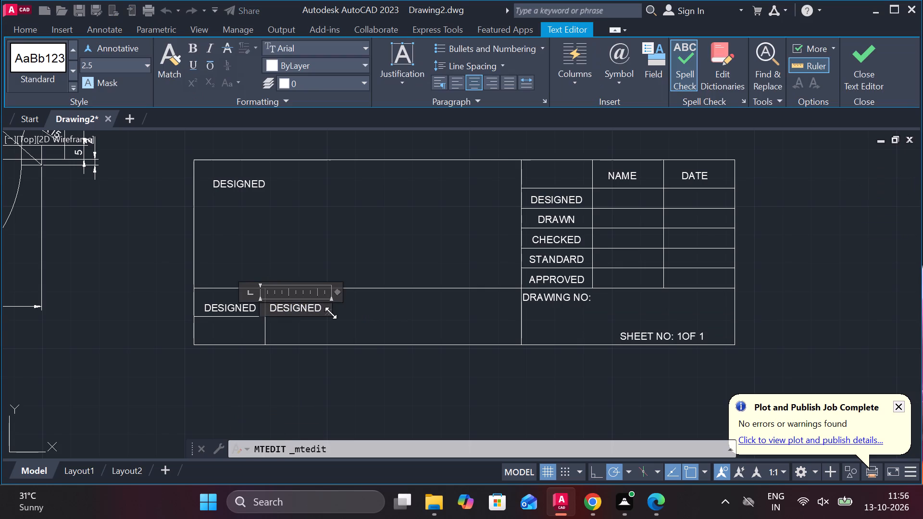
{"action": "left_click", "coordinate": [327, 309]}
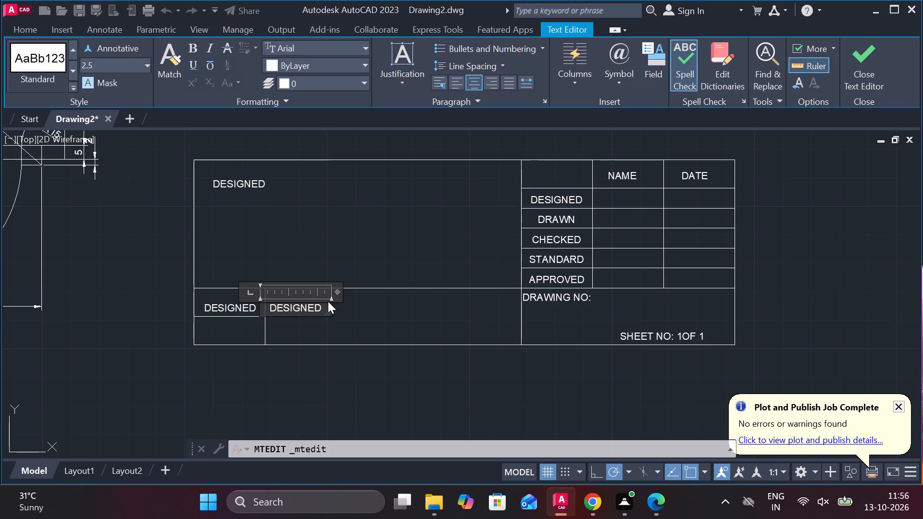
{"action": "left_click", "coordinate": [324, 305]}
{"action": "key", "text": "BackSpace"}
{"action": "key", "text": "BackSpace"}
{"action": "key", "text": "BackSpace"}
{"action": "key", "text": "BackSpace"}
{"action": "key", "text": "BackSpace"}
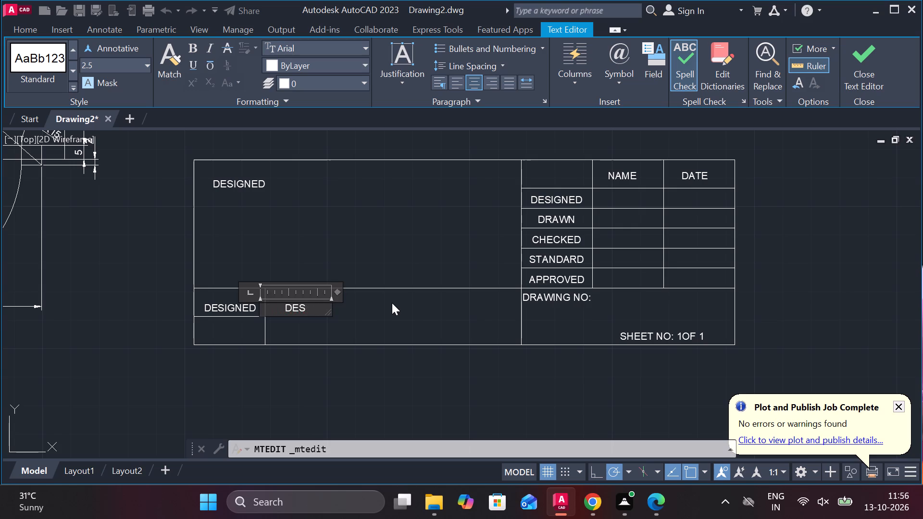
{"action": "key", "text": "BackSpace"}
{"action": "key", "text": "BackSpace"}
{"action": "key", "text": "BackSpace"}
{"action": "type", "text": "TITLE"}
Insert a space after the first 1 in the sheet number label, making it SHEET NO: 1 OF 1.
{"action": "double_click", "coordinate": [694, 334]}
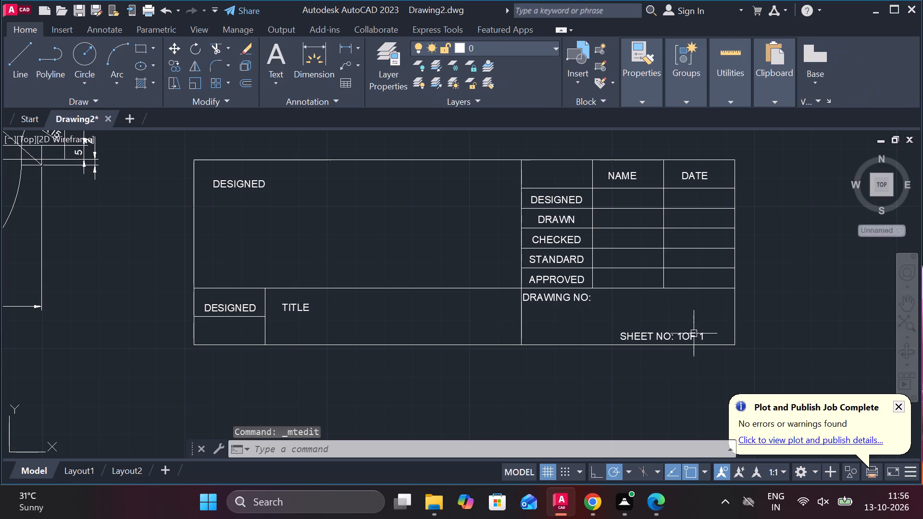
{"action": "double_click", "coordinate": [694, 334]}
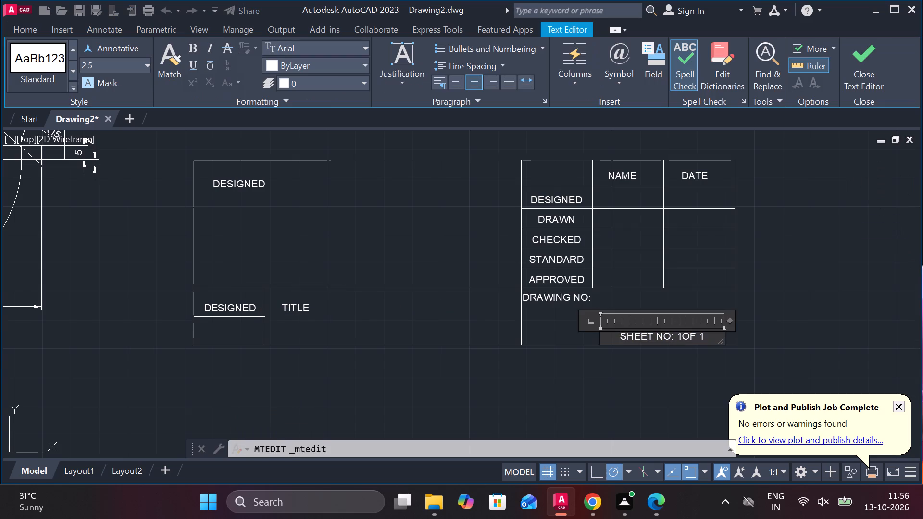
{"action": "left_click", "coordinate": [684, 336]}
{"action": "key", "text": "space"}
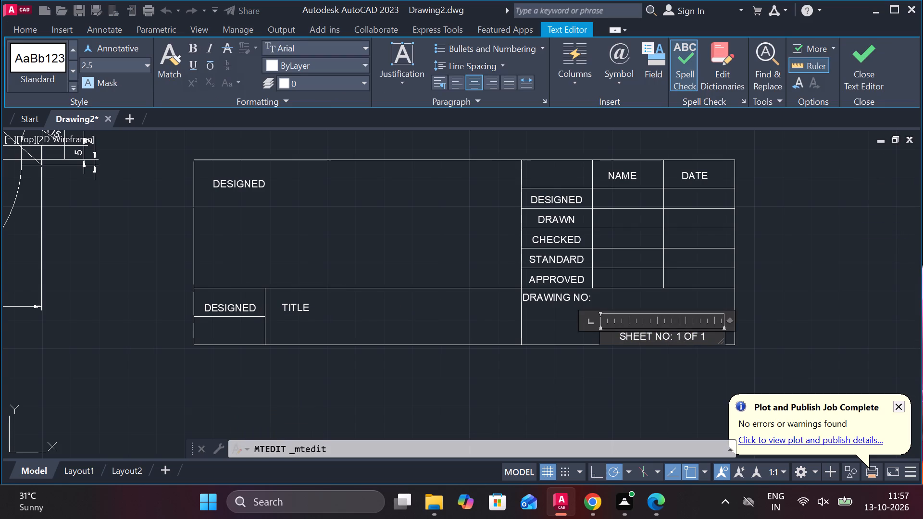
Replace the copied DESIGNED text in the small upper cell of the title block's bottom strip with SCALE 1:1.
{"action": "double_click", "coordinate": [233, 304]}
{"action": "double_click", "coordinate": [233, 305]}
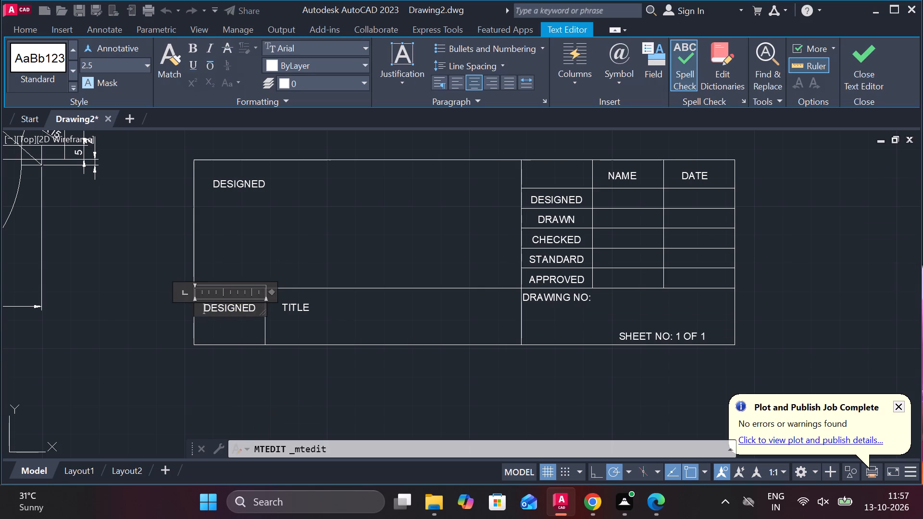
{"action": "left_click", "coordinate": [257, 305]}
{"action": "key", "text": "BackSpace"}
{"action": "key", "text": "BackSpace"}
{"action": "key", "text": "BackSpace"}
{"action": "key", "text": "BackSpace"}
{"action": "key", "text": "BackSpace"}
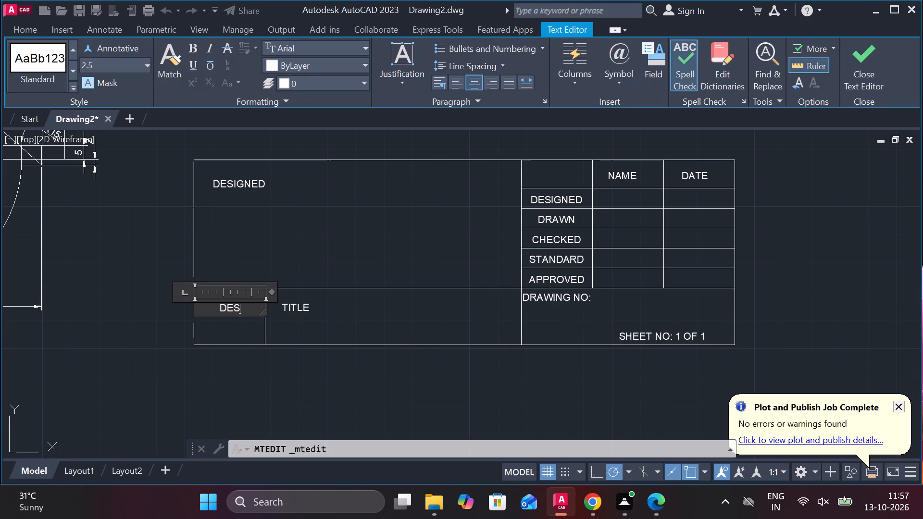
{"action": "key", "text": "BackSpace"}
{"action": "key", "text": "BackSpace"}
{"action": "key", "text": "BackSpace"}
{"action": "type", "text": "SCALE"}
{"action": "key", "text": "space"}
{"action": "type", "text": "1"}
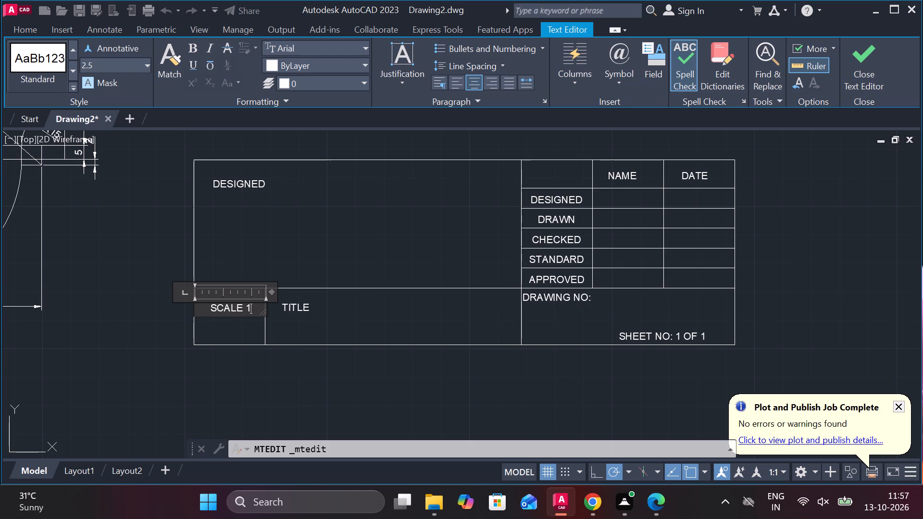
{"action": "type", "text": ":1"}
Replace the copied DESIGNED text in the title block's large upper cell with centre-aligned AUTO CAD.
{"action": "double_click", "coordinate": [233, 178]}
{"action": "double_click", "coordinate": [237, 181]}
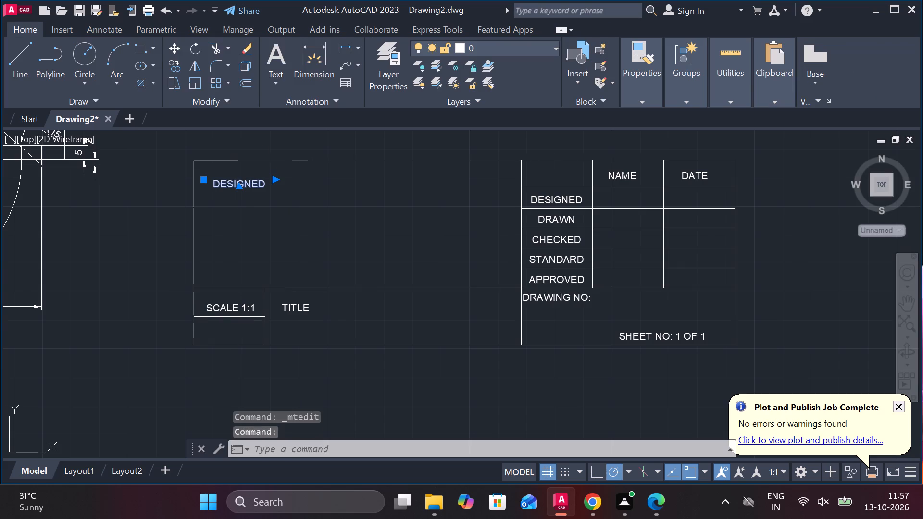
{"action": "left_click", "coordinate": [264, 183]}
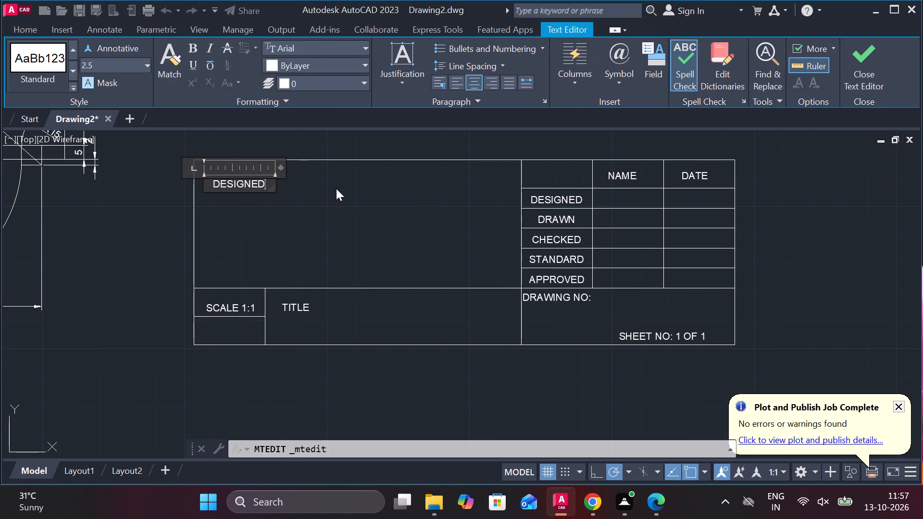
{"action": "key", "text": "BackSpace"}
{"action": "key", "text": "BackSpace"}
{"action": "key", "text": "BackSpace"}
{"action": "key", "text": "BackSpace"}
{"action": "key", "text": "BackSpace"}
{"action": "key", "text": "BackSpace"}
{"action": "key", "text": "BackSpace"}
{"action": "key", "text": "BackSpace"}
{"action": "key", "text": "BackSpace"}
{"action": "key", "text": "BackSpace"}
{"action": "key", "text": "BackSpace"}
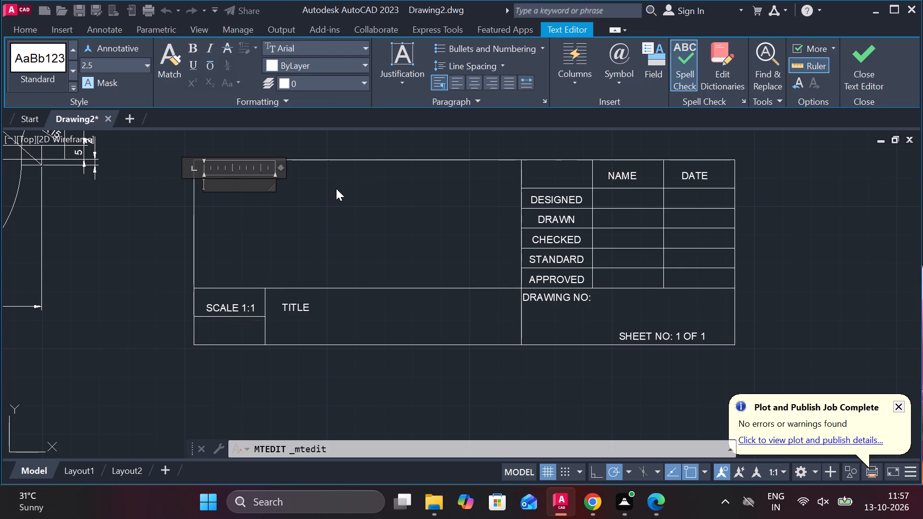
{"action": "left_click", "coordinate": [480, 80]}
{"action": "left_click", "coordinate": [267, 184]}
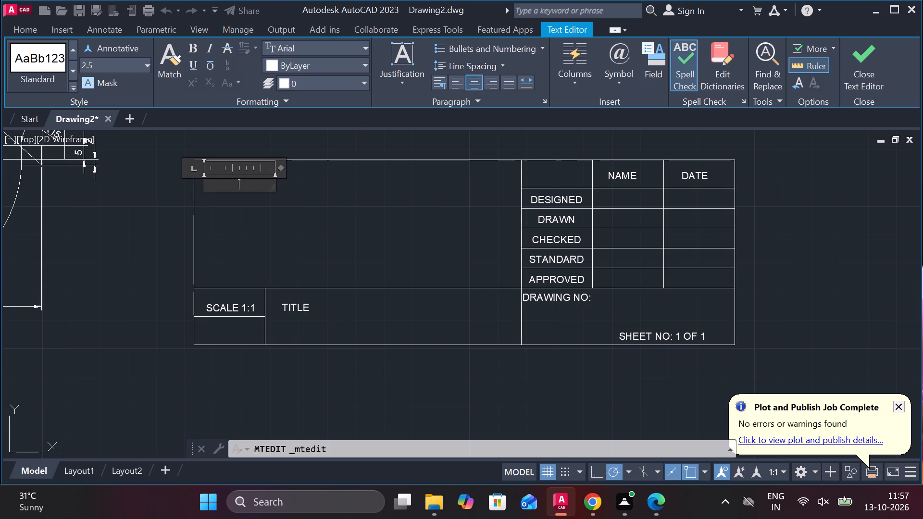
{"action": "type", "text": "AUTO"}
{"action": "key", "text": "space"}
{"action": "type", "text": "CA"}
{"action": "key", "text": "d"}
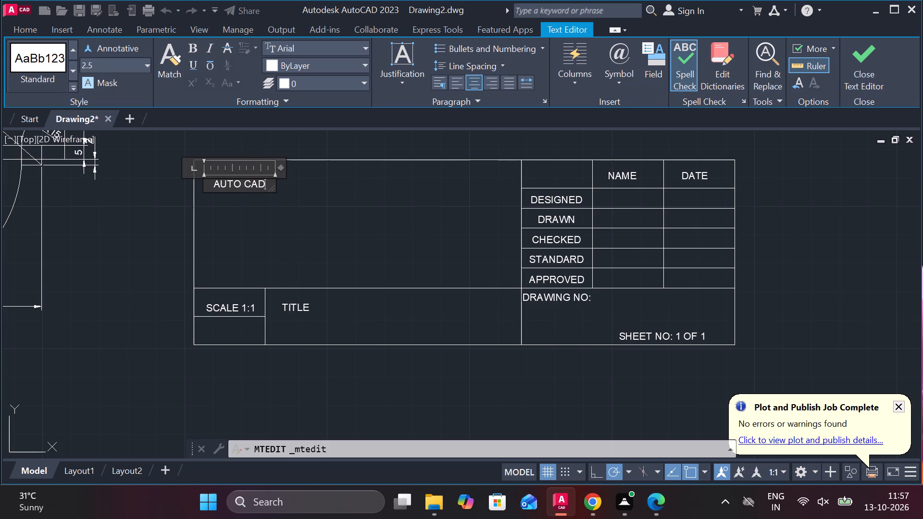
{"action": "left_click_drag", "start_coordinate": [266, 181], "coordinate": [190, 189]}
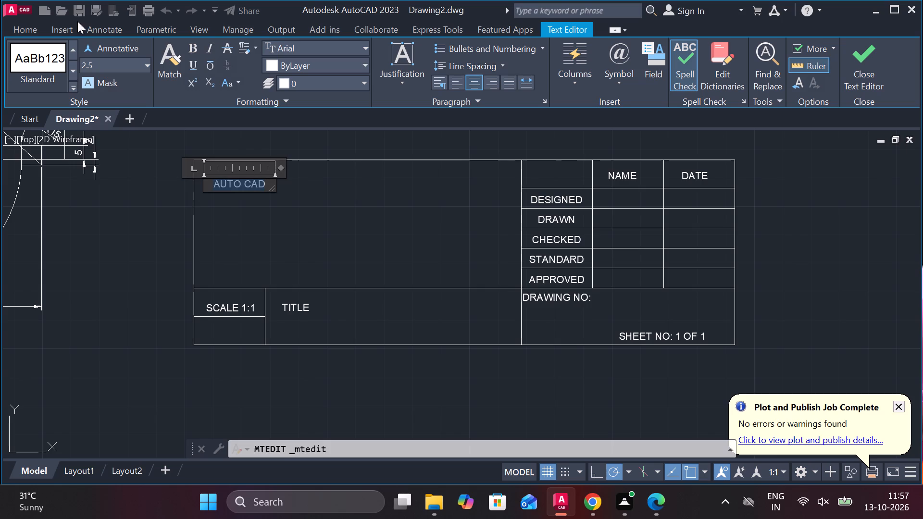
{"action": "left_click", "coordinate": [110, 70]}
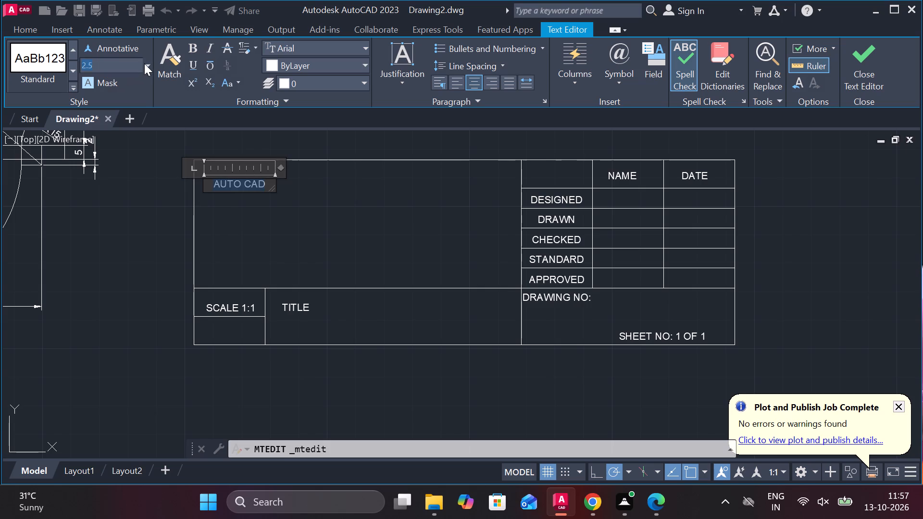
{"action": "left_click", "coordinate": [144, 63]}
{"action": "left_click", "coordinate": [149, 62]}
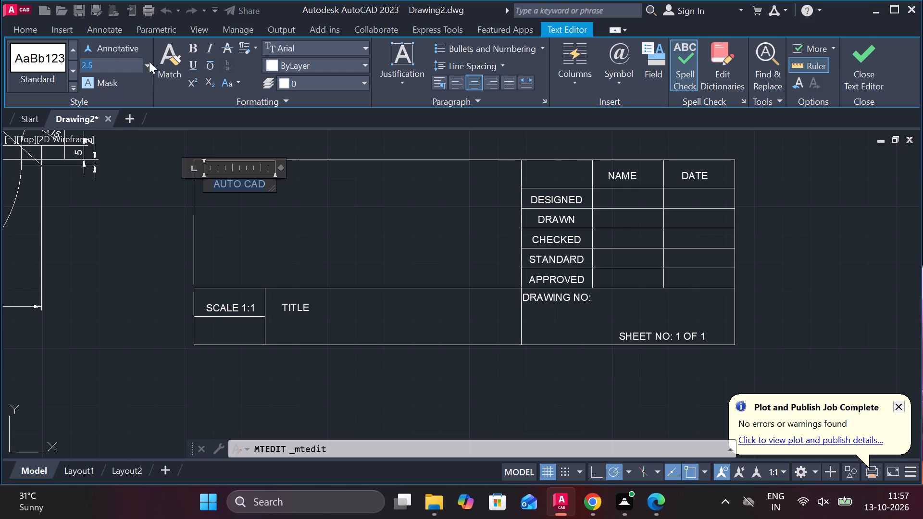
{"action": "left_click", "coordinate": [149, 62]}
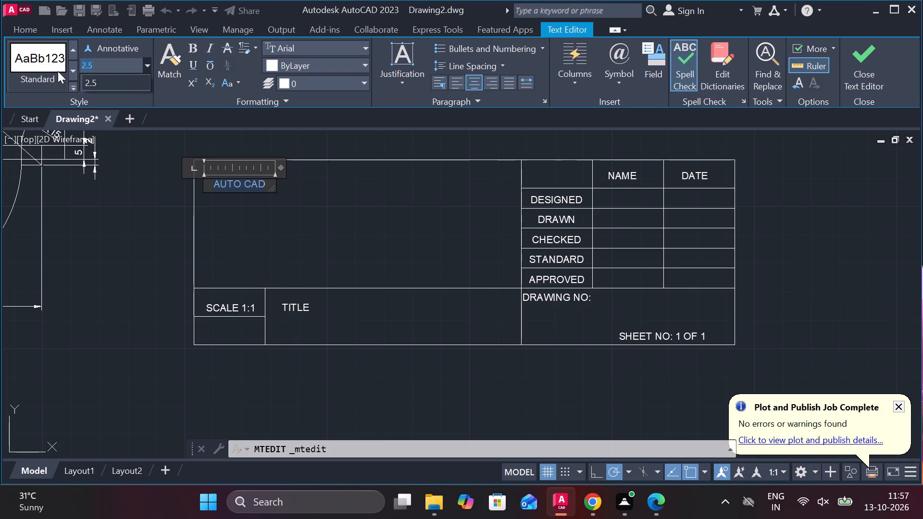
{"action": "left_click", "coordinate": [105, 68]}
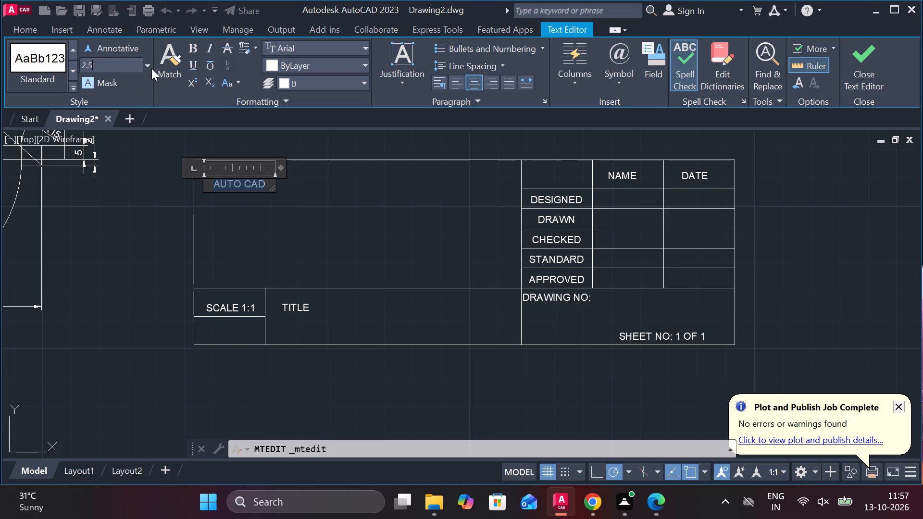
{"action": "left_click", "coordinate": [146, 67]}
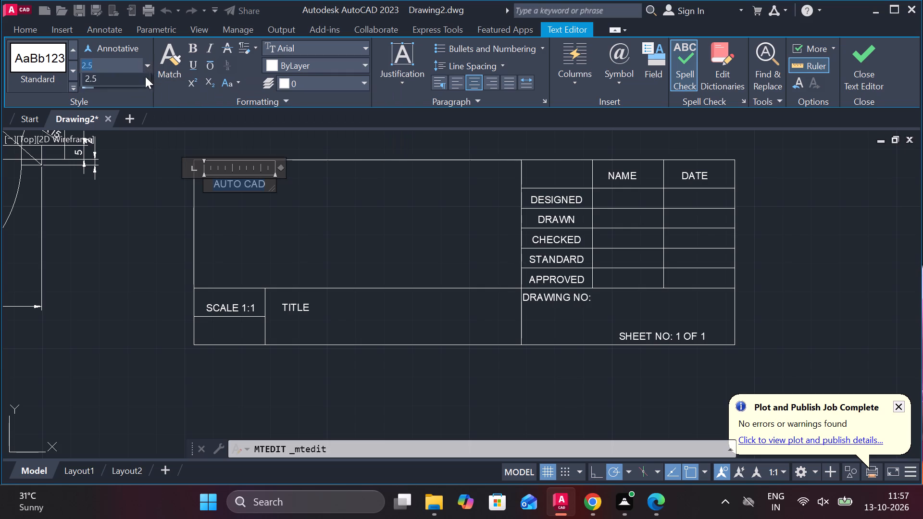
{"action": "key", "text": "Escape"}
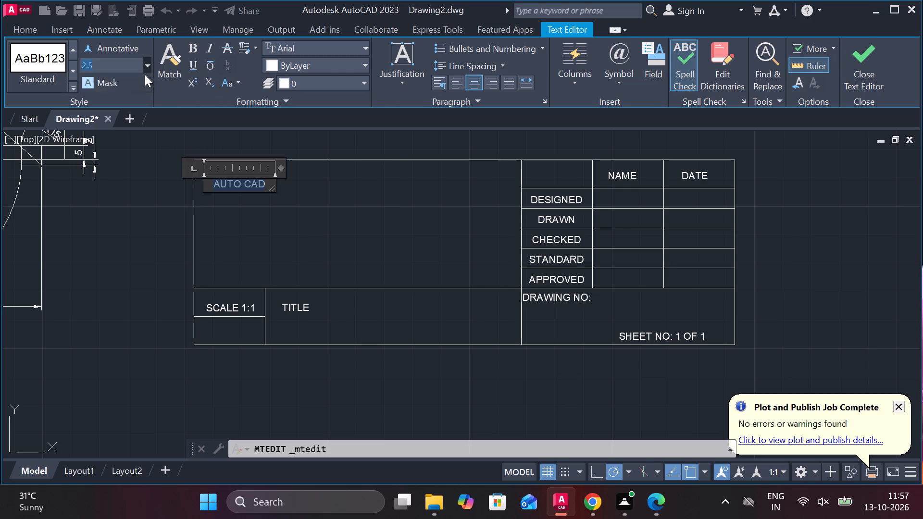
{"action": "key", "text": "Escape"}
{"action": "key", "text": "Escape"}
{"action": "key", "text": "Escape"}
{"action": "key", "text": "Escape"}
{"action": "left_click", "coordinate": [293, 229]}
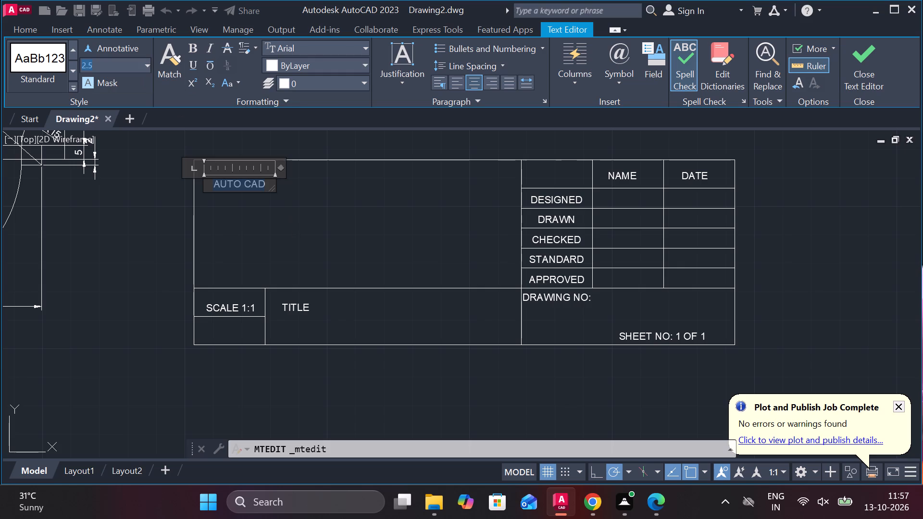
Set the text height of the whole AUTO CAD label to 10.
{"action": "double_click", "coordinate": [245, 181]}
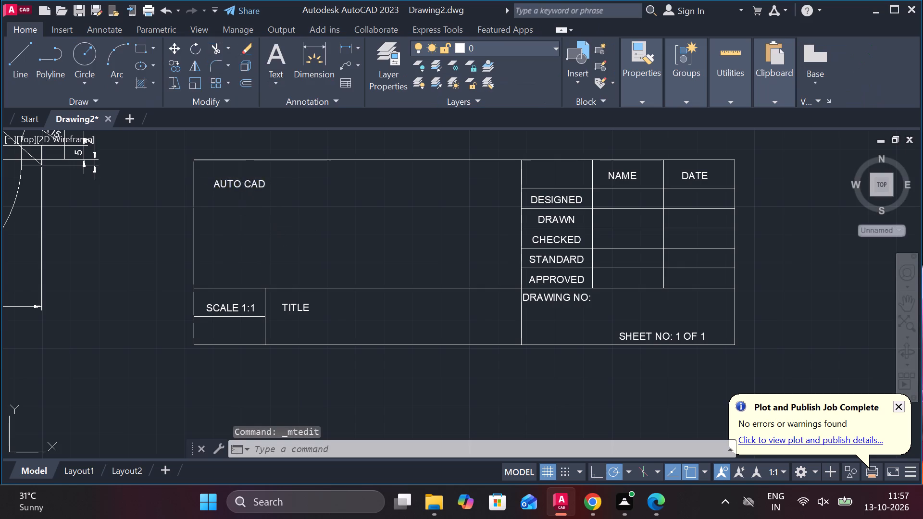
{"action": "left_click", "coordinate": [266, 185]}
{"action": "left_click_drag", "start_coordinate": [266, 185], "coordinate": [261, 185]}
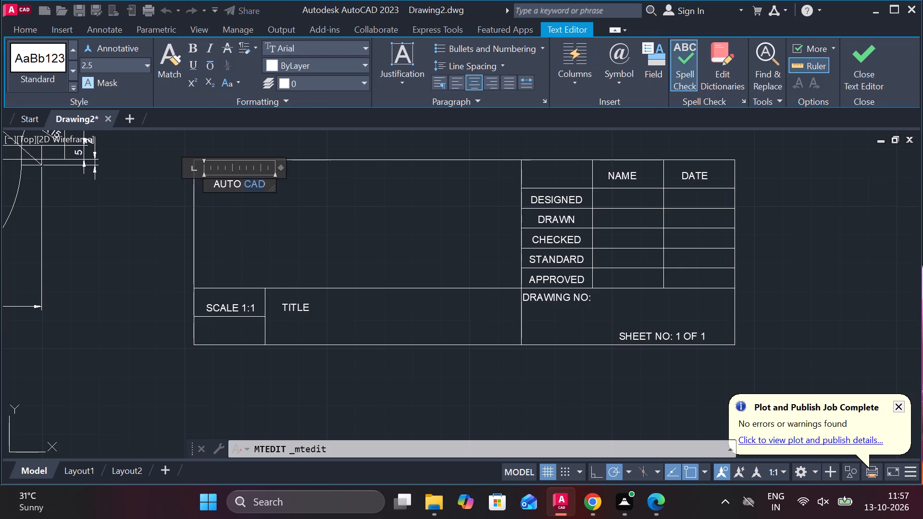
{"action": "left_click_drag", "start_coordinate": [261, 185], "coordinate": [207, 184]}
{"action": "left_click", "coordinate": [207, 184]}
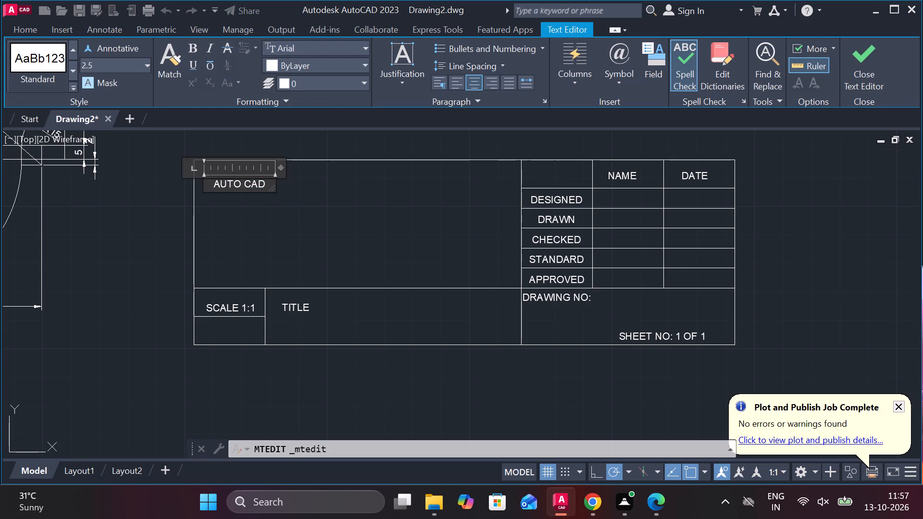
{"action": "left_click_drag", "start_coordinate": [264, 182], "coordinate": [239, 183]}
{"action": "left_click_drag", "start_coordinate": [227, 183], "coordinate": [204, 183]}
{"action": "left_click", "coordinate": [267, 182]}
{"action": "left_click_drag", "start_coordinate": [267, 182], "coordinate": [197, 182]}
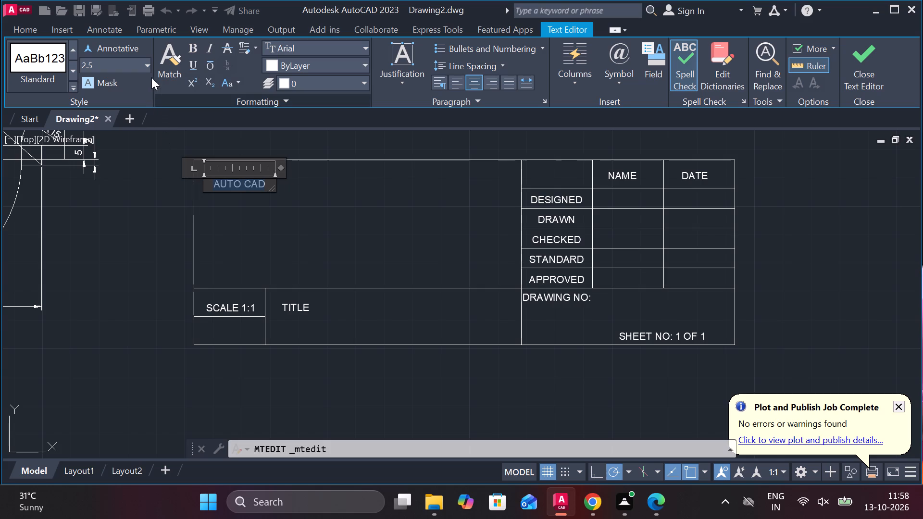
{"action": "left_click", "coordinate": [144, 61]}
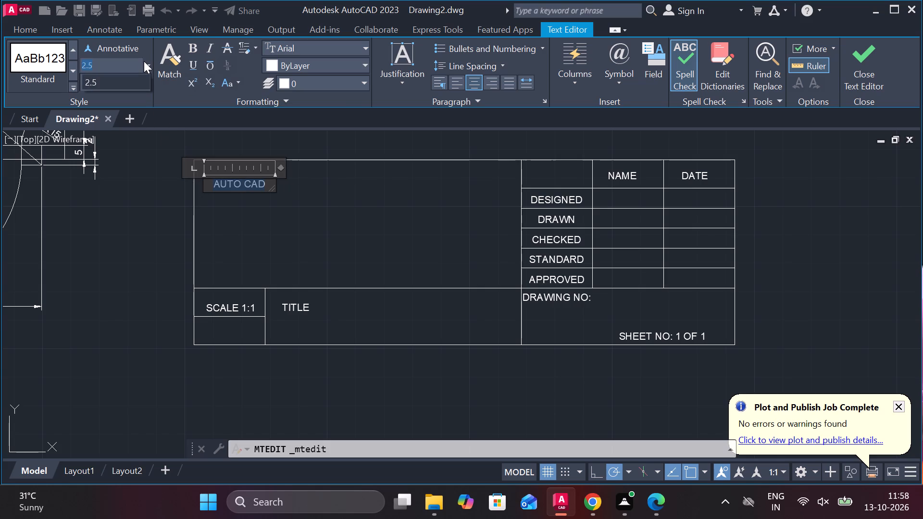
{"action": "left_click", "coordinate": [129, 69]}
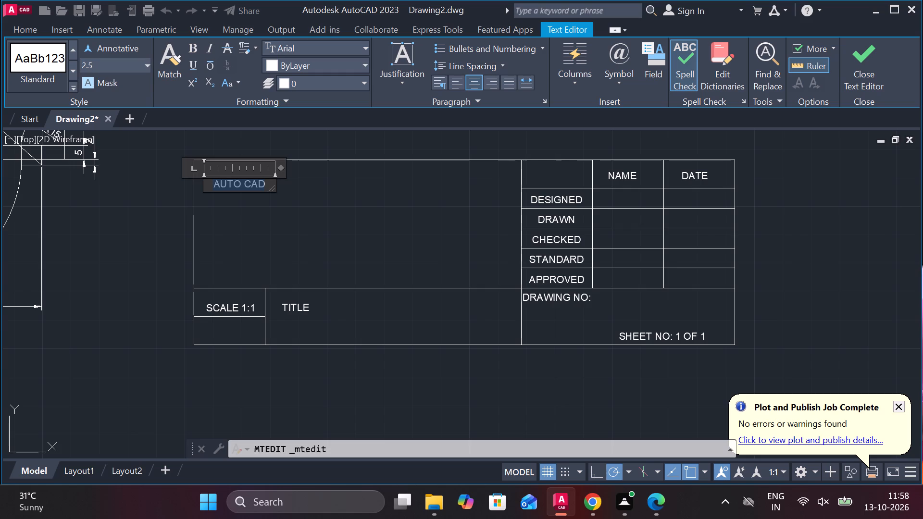
{"action": "key", "text": "BackSpace"}
{"action": "key", "text": "BackSpace"}
{"action": "key", "text": "BackSpace"}
{"action": "type", "text": "10"}
{"action": "key", "text": "Return"}
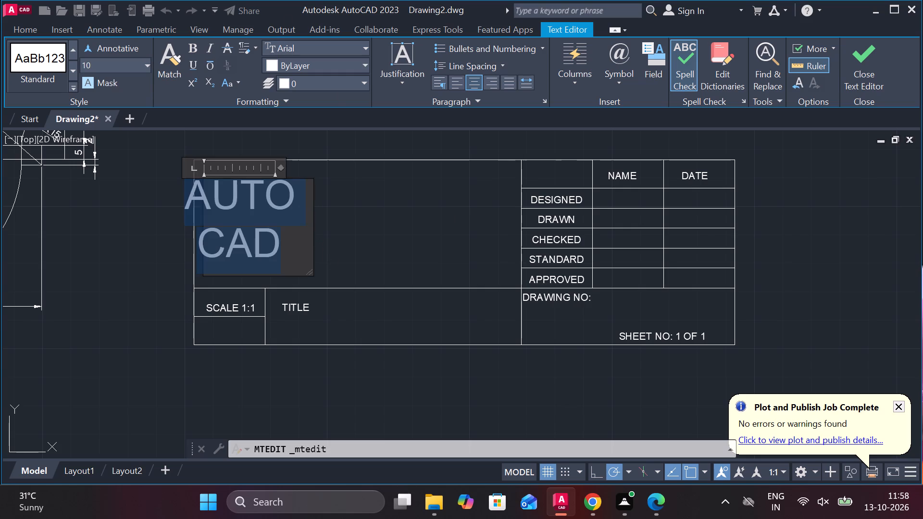
Widen the text frame of the AUTO CAD label so both words fit on one line.
{"action": "left_click_drag", "start_coordinate": [311, 227], "coordinate": [442, 224]}
{"action": "left_click_drag", "start_coordinate": [448, 224], "coordinate": [463, 224]}
{"action": "left_click", "coordinate": [263, 197]}
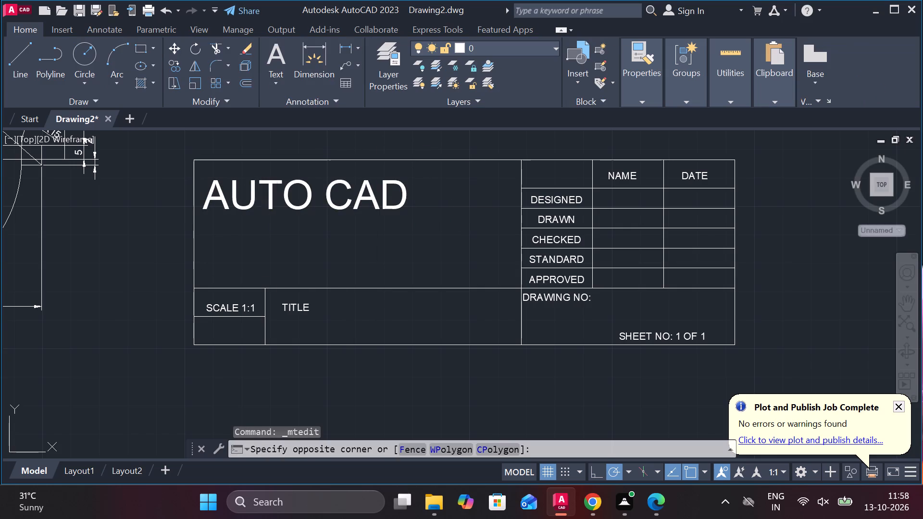
Move the AUTO CAD label down and to the right, closer to the middle of the large upper cell.
{"action": "double_click", "coordinate": [232, 197]}
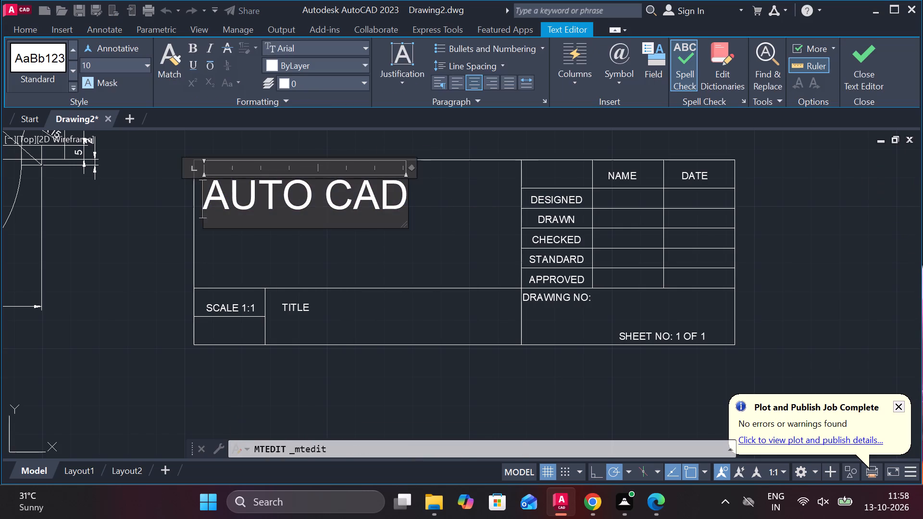
{"action": "key", "text": "Escape"}
{"action": "left_click", "coordinate": [336, 179]}
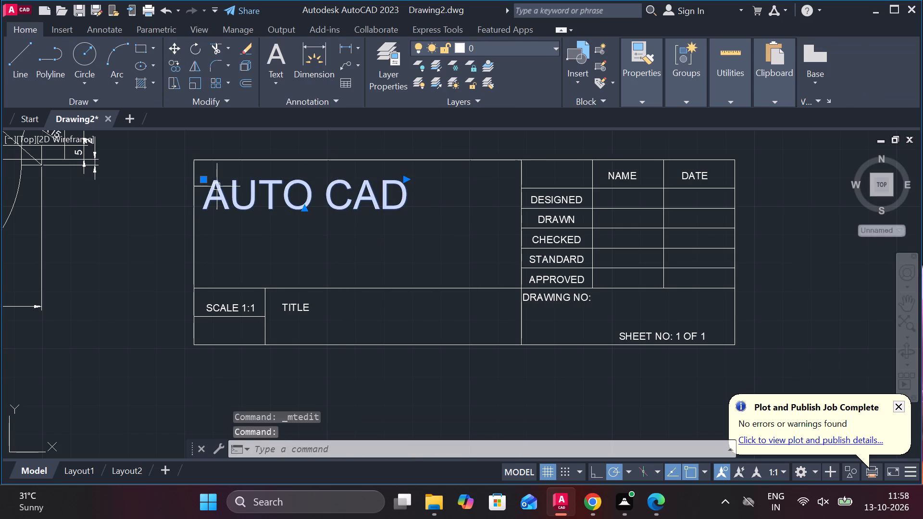
{"action": "left_click", "coordinate": [202, 181]}
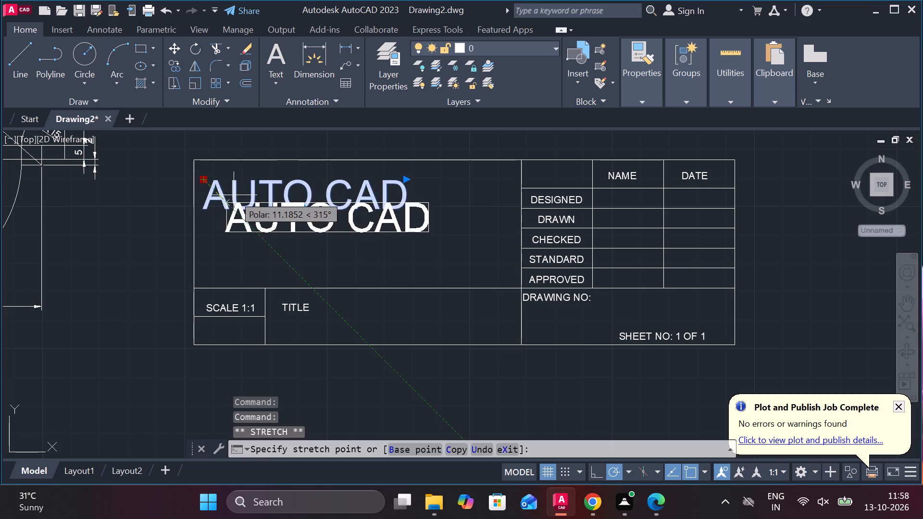
{"action": "left_click", "coordinate": [234, 207]}
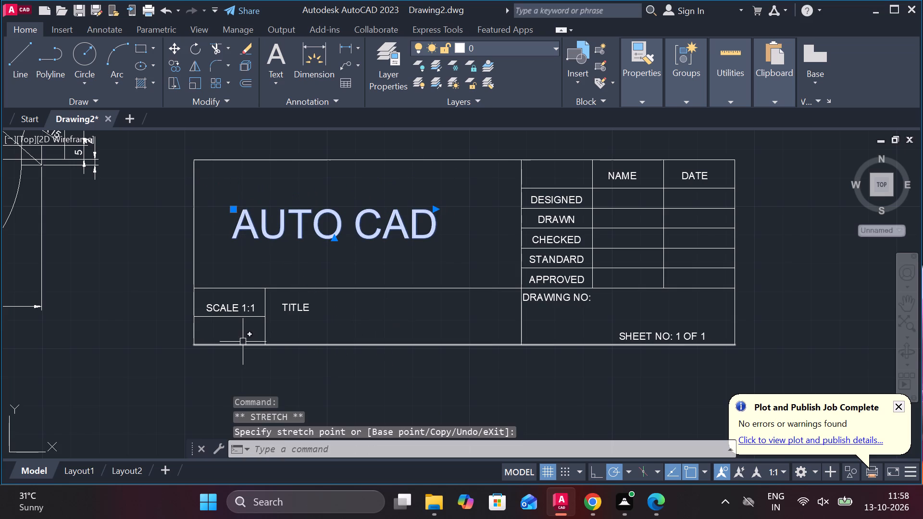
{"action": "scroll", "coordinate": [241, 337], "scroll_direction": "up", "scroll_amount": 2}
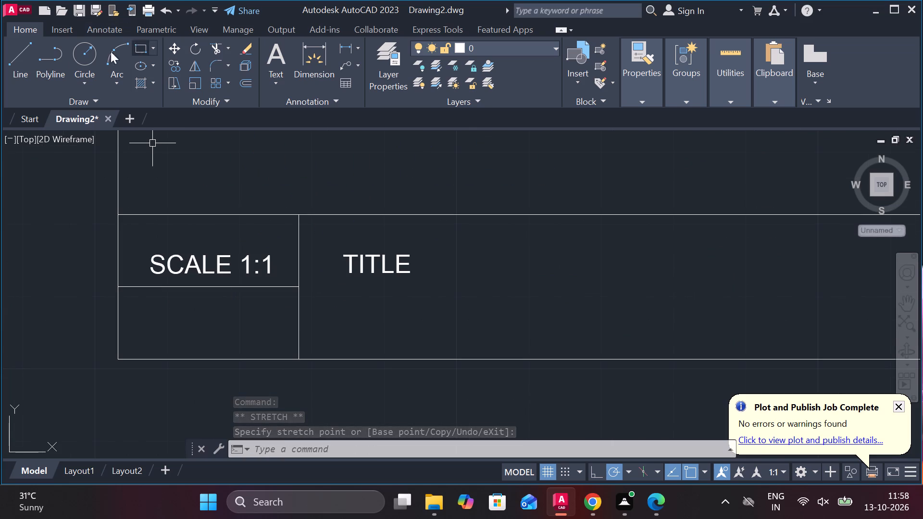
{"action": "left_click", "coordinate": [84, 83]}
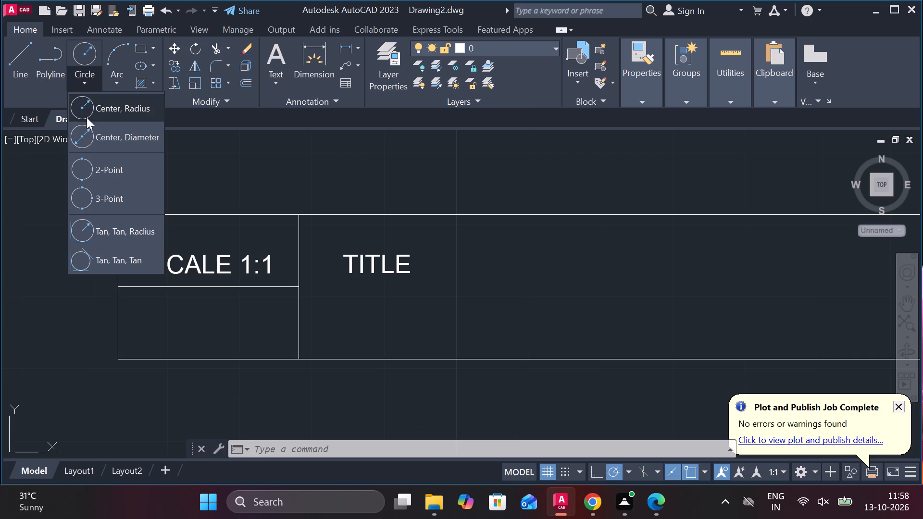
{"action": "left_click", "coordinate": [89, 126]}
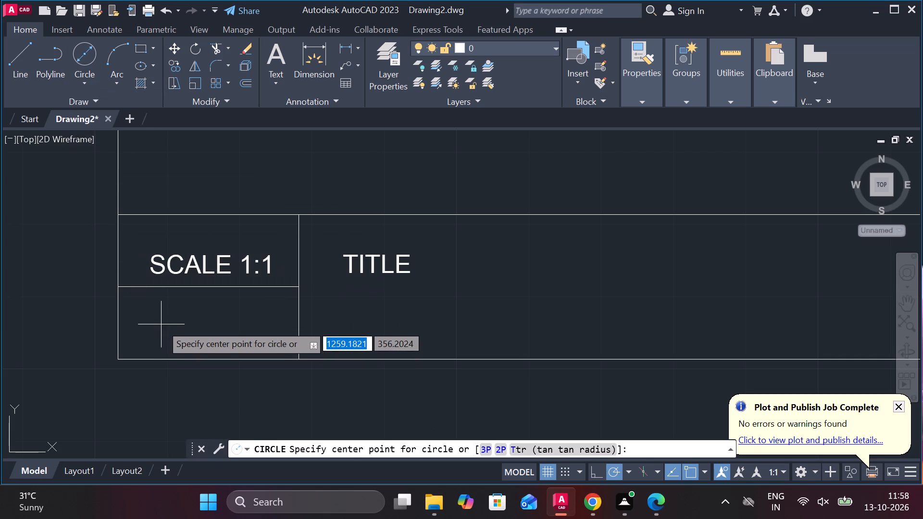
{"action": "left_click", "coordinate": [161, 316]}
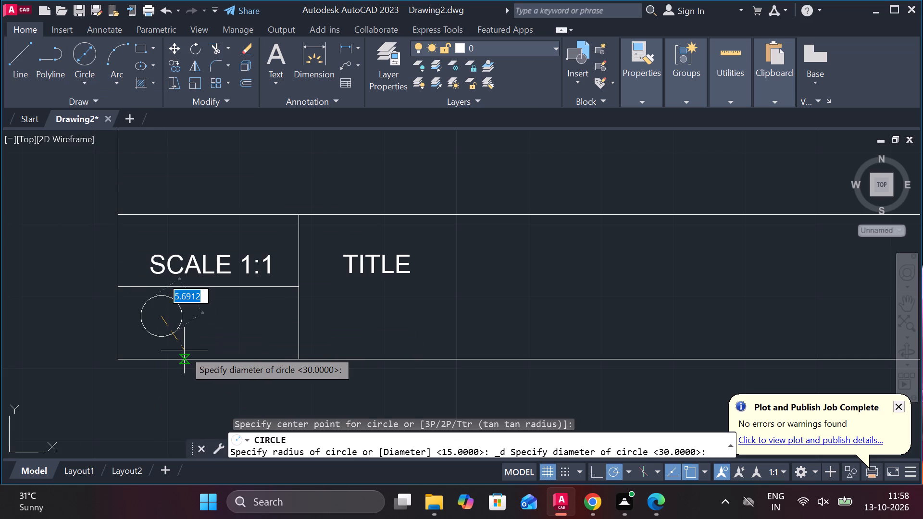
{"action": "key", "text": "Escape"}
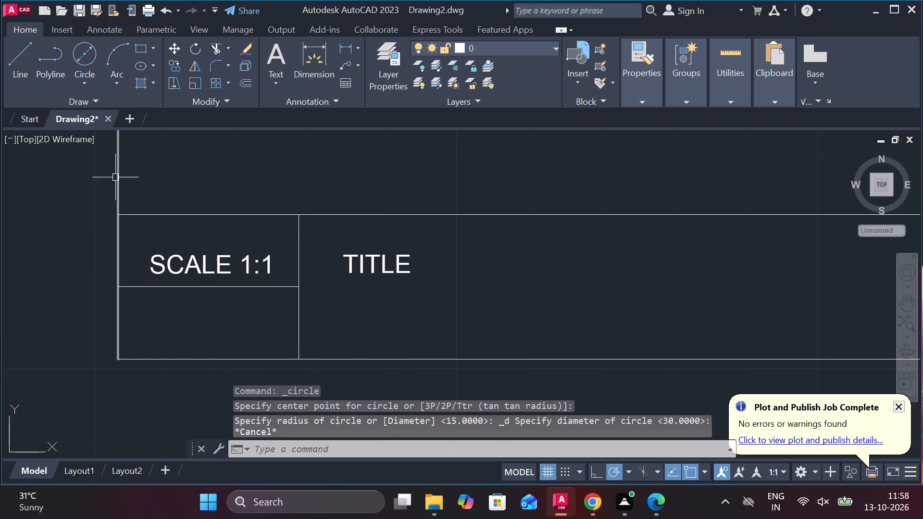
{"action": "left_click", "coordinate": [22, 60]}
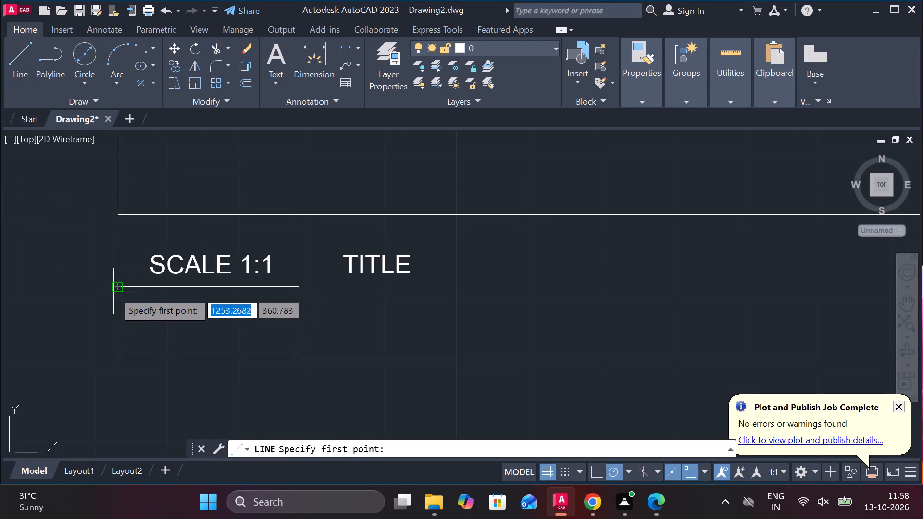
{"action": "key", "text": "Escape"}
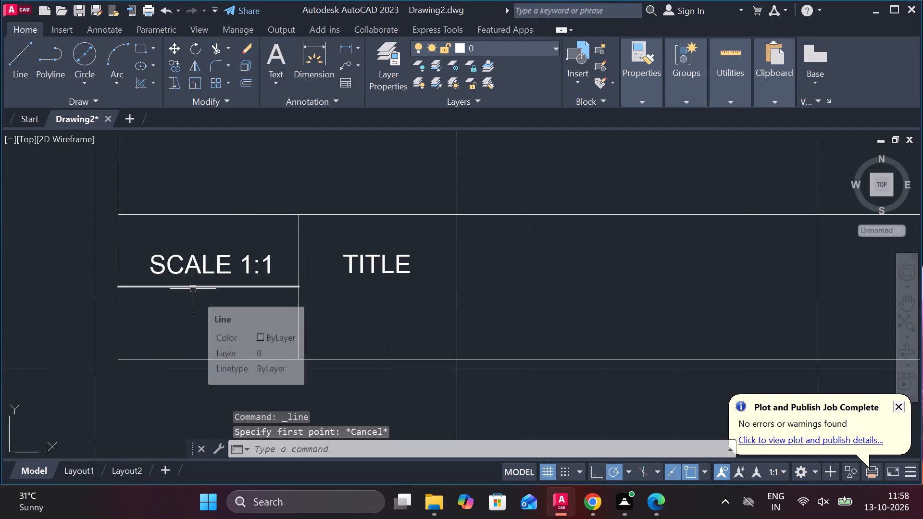
Copy the horizontal line under SCALE 1:1 downward by 5 units to form a centreline through the empty cell.
{"action": "left_click", "coordinate": [206, 287]}
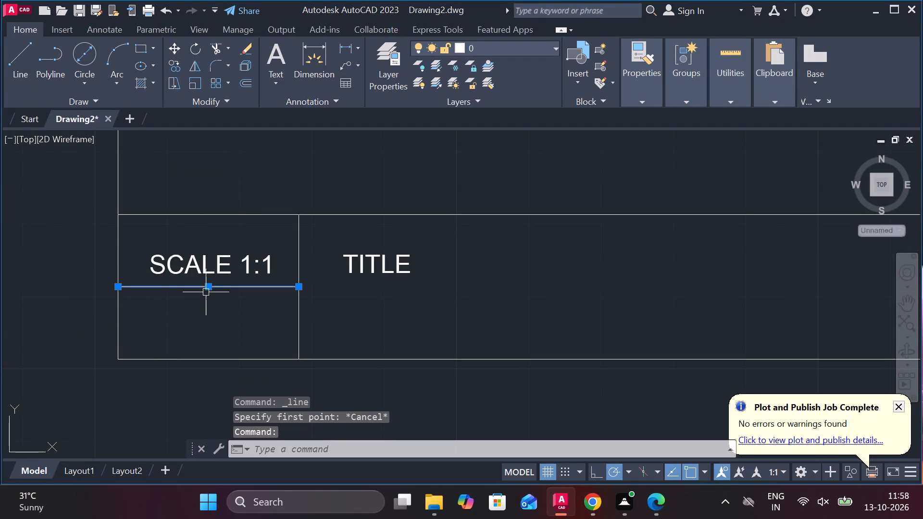
{"action": "left_click", "coordinate": [179, 65]}
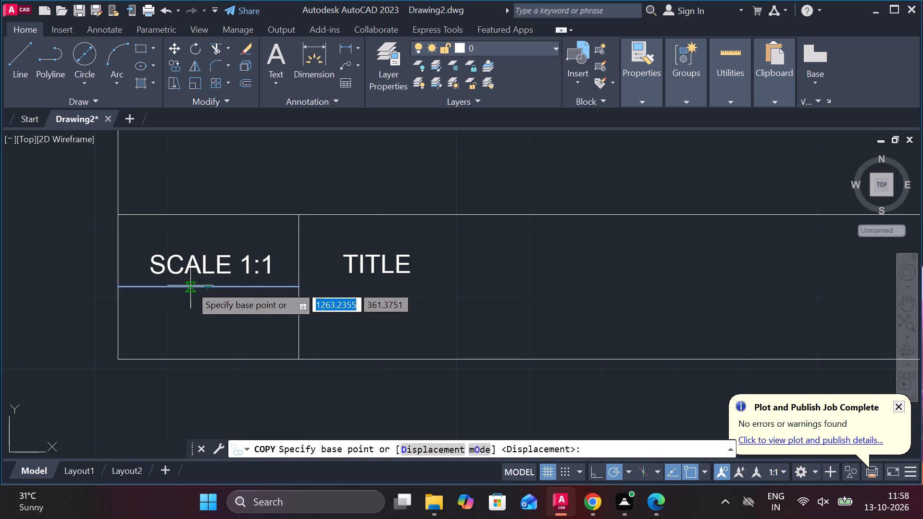
{"action": "left_click", "coordinate": [204, 287]}
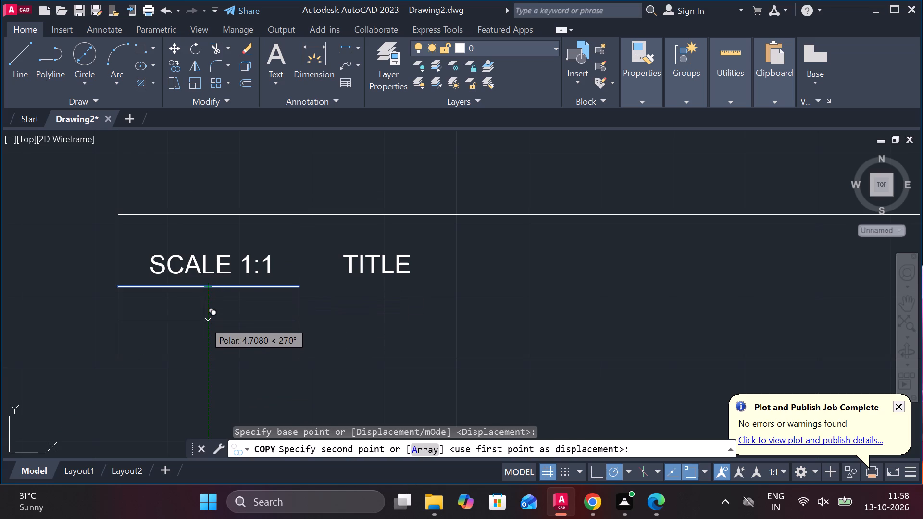
{"action": "key", "text": "5"}
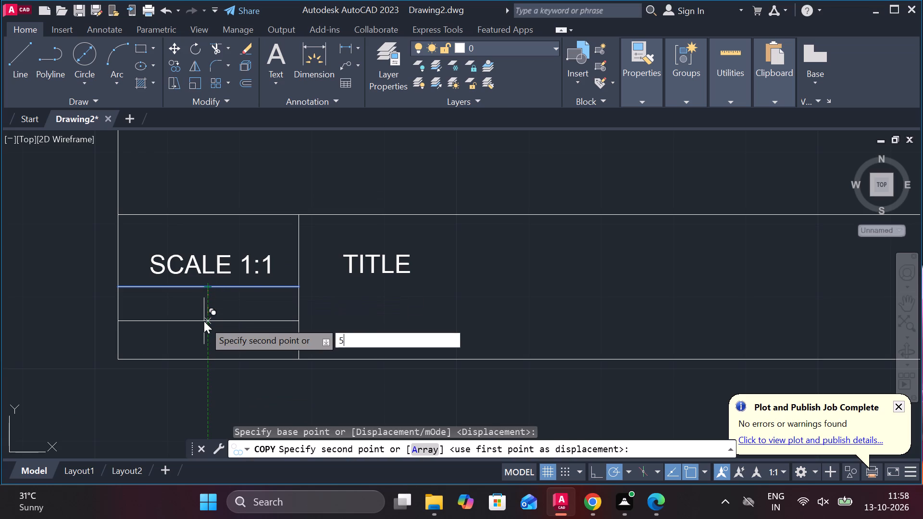
{"action": "key", "text": "Return"}
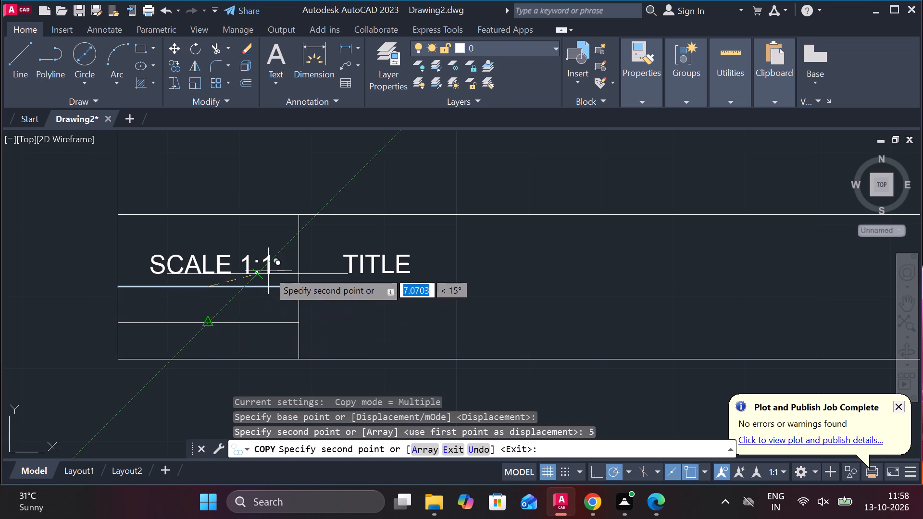
{"action": "key", "text": "Escape"}
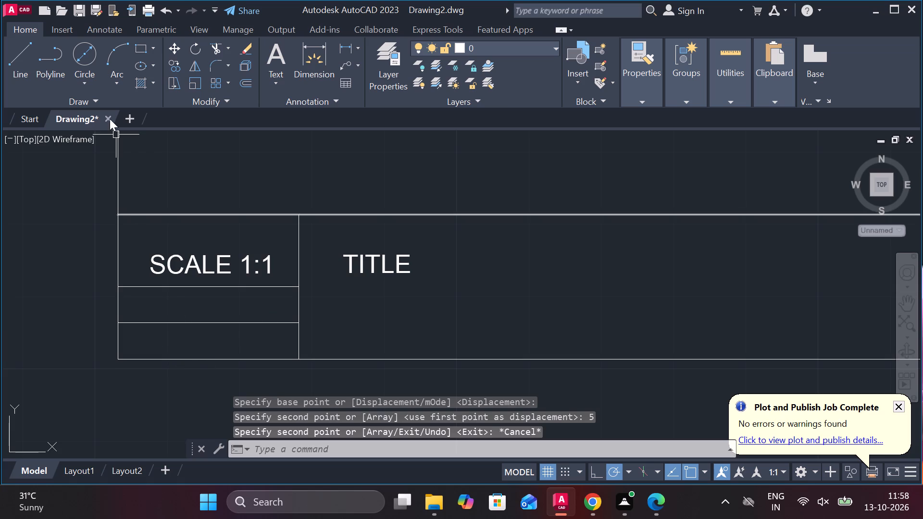
Draw two concentric circles of diameter 5 and 3 centred on the copied line, in the left part of the cell.
{"action": "left_click", "coordinate": [79, 62]}
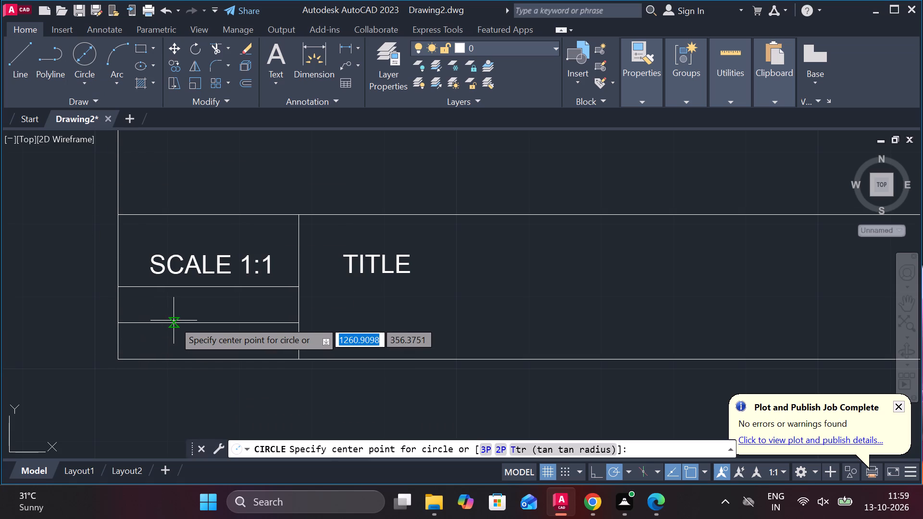
{"action": "left_click", "coordinate": [175, 324]}
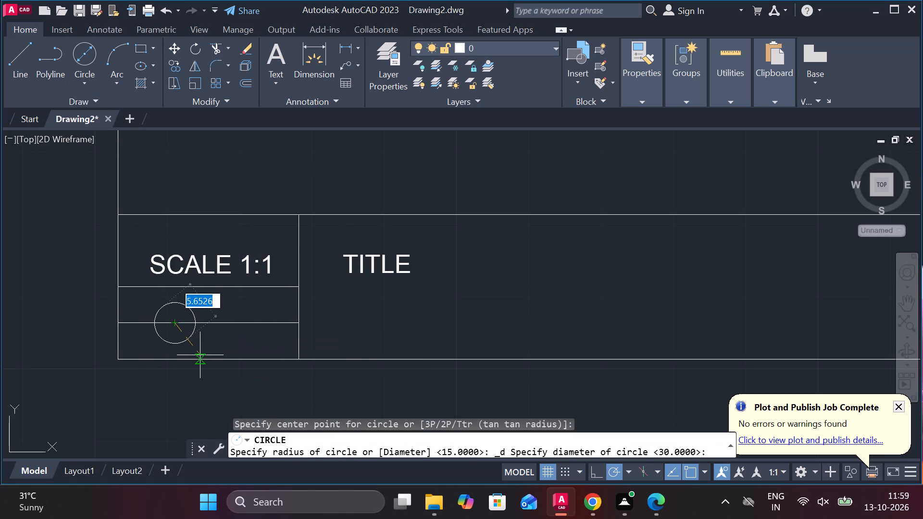
{"action": "key", "text": "5"}
{"action": "key", "text": "Return"}
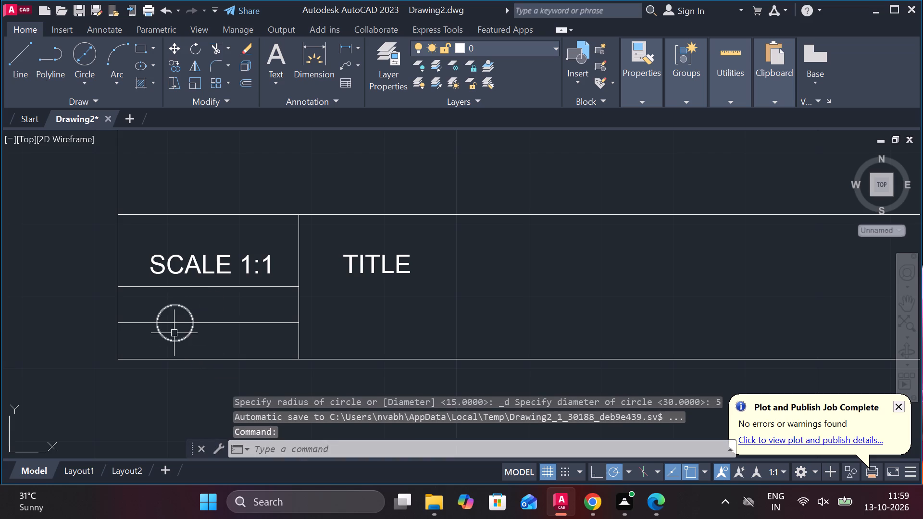
{"action": "left_click", "coordinate": [85, 60]}
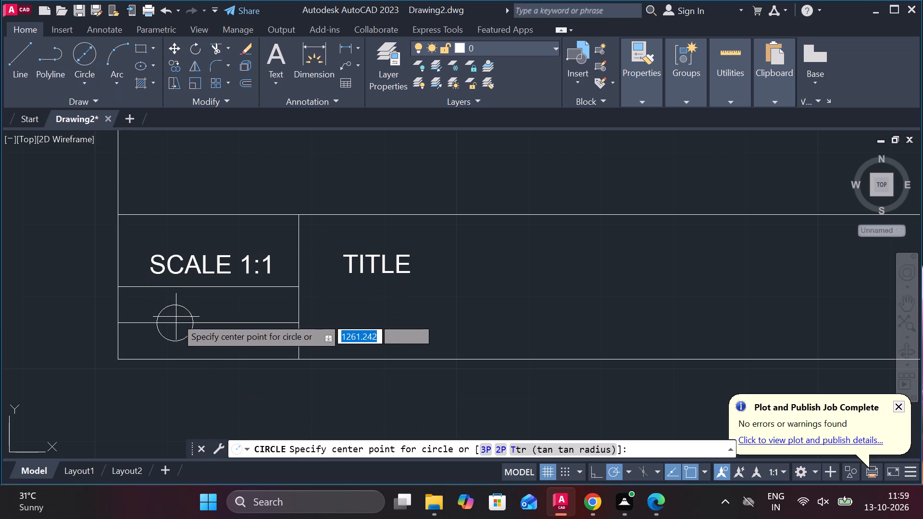
{"action": "left_click", "coordinate": [177, 321]}
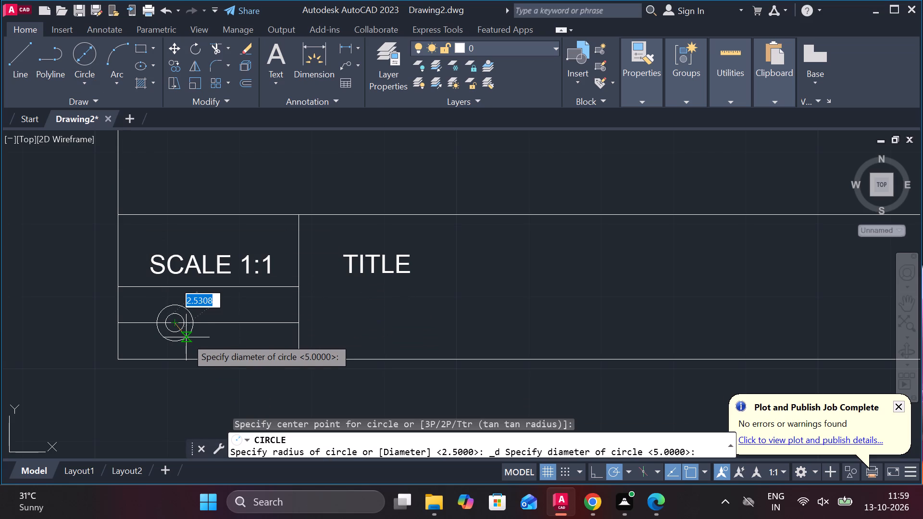
{"action": "key", "text": "3"}
{"action": "key", "text": "Return"}
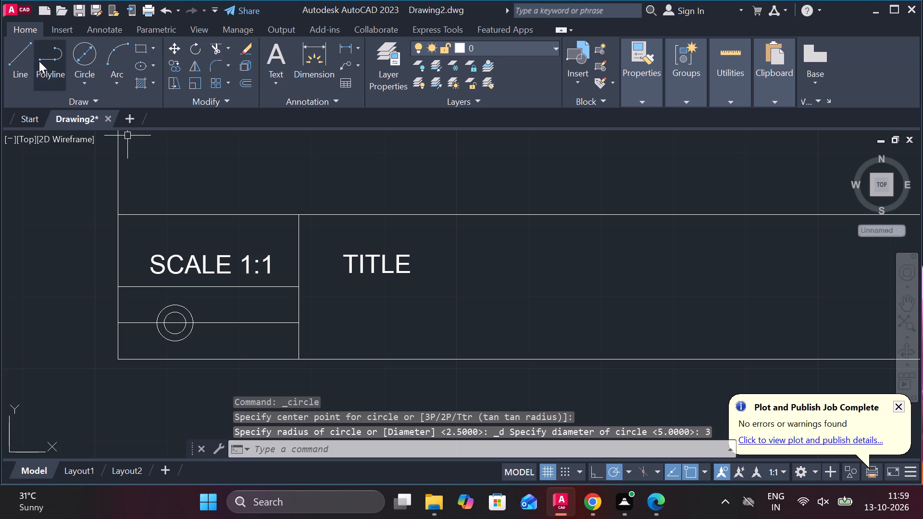
Draw vertical lines 5 and 3 units long, aligned with the outer and inner circles' quadrants, about 12 and 6 units right of their centre.
{"action": "left_click", "coordinate": [26, 60]}
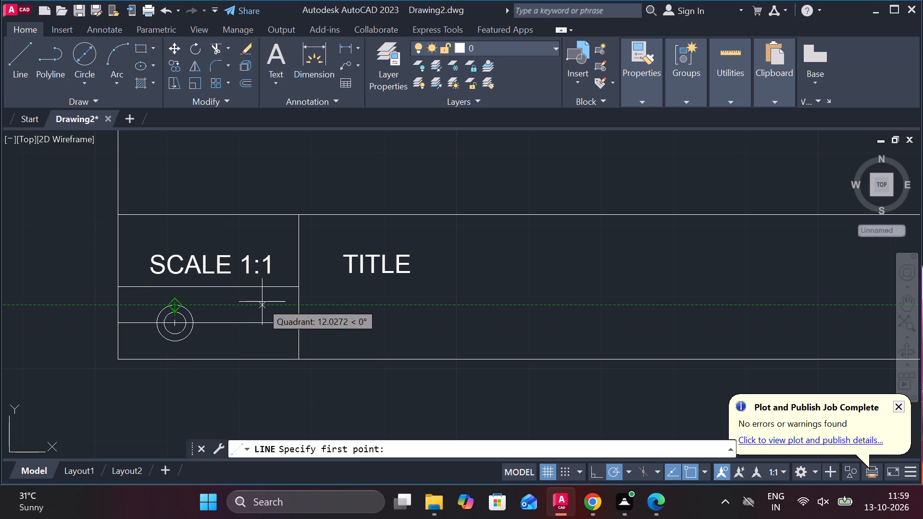
{"action": "left_click", "coordinate": [262, 302]}
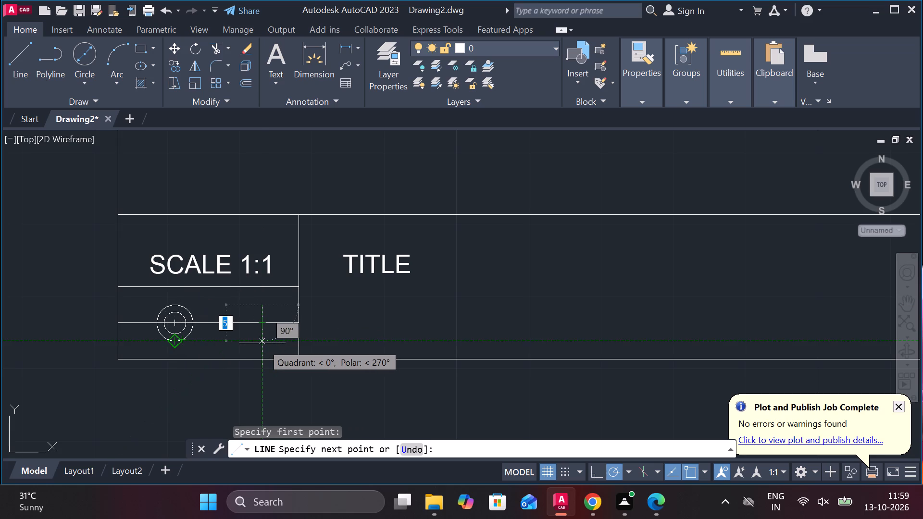
{"action": "left_click", "coordinate": [262, 343]}
{"action": "key", "text": "Escape"}
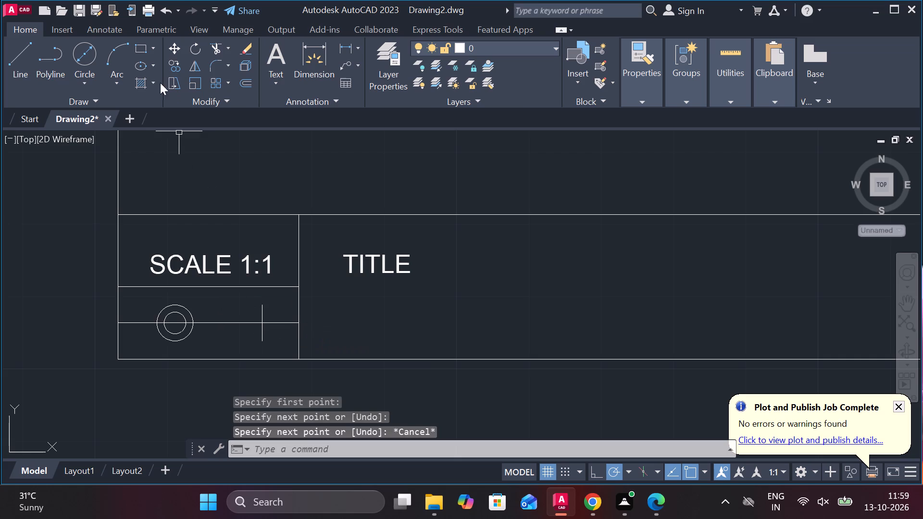
{"action": "left_click", "coordinate": [11, 49]}
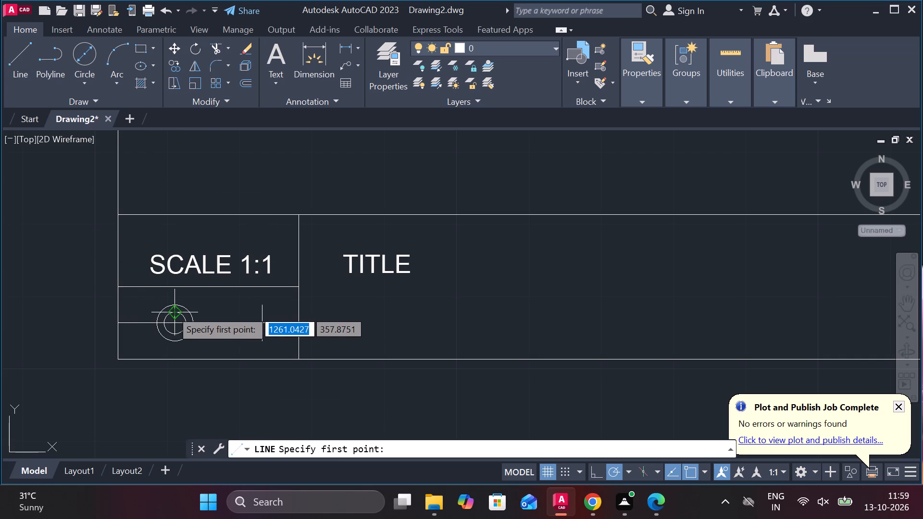
{"action": "left_click", "coordinate": [215, 313]}
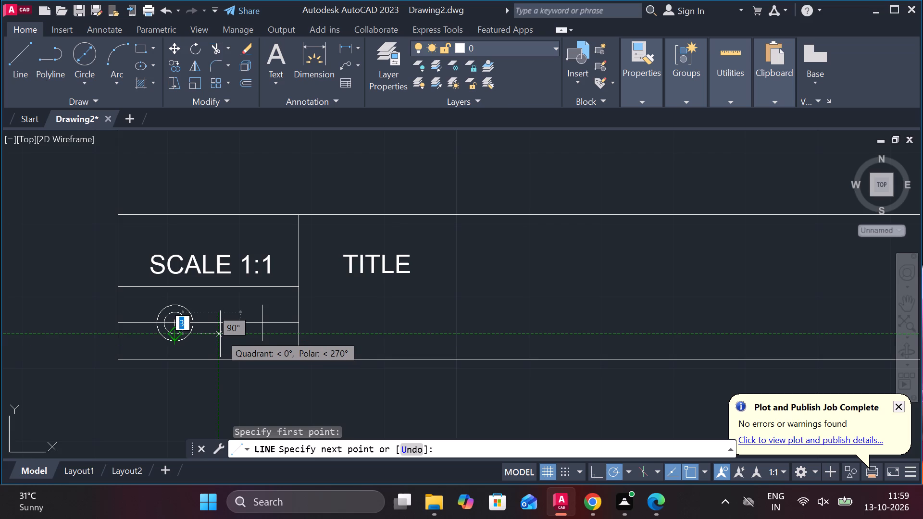
{"action": "left_click", "coordinate": [220, 334]}
{"action": "key", "text": "Escape"}
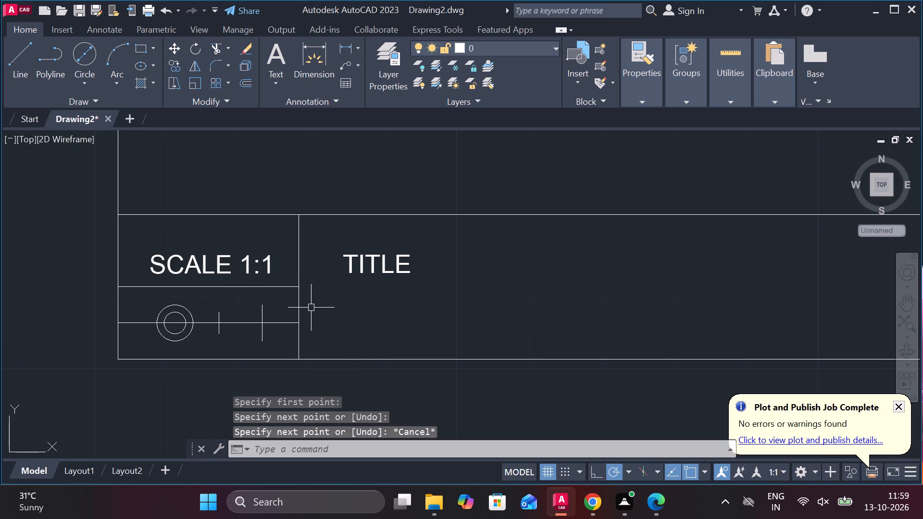
Connect the upper and lower ends of the two vertical lines with sloping lines to close the truncated cone outline.
{"action": "left_click", "coordinate": [27, 60]}
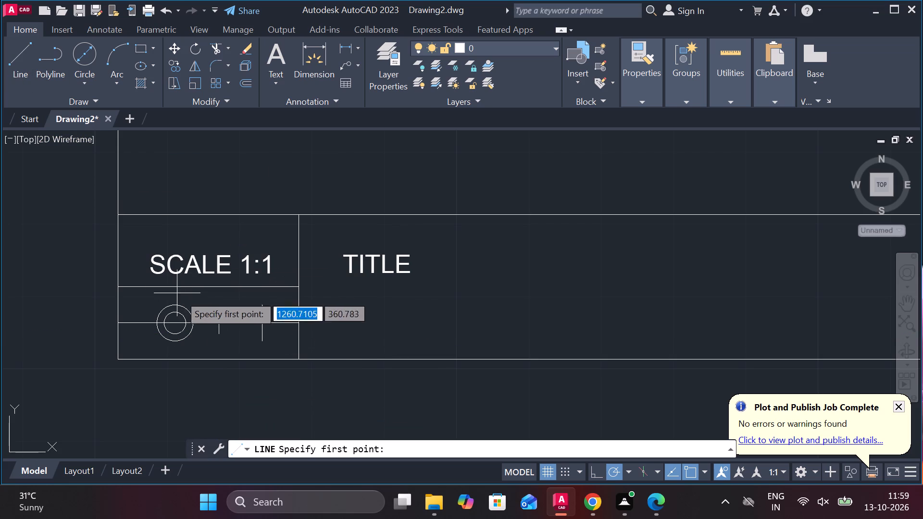
{"action": "left_click", "coordinate": [219, 313]}
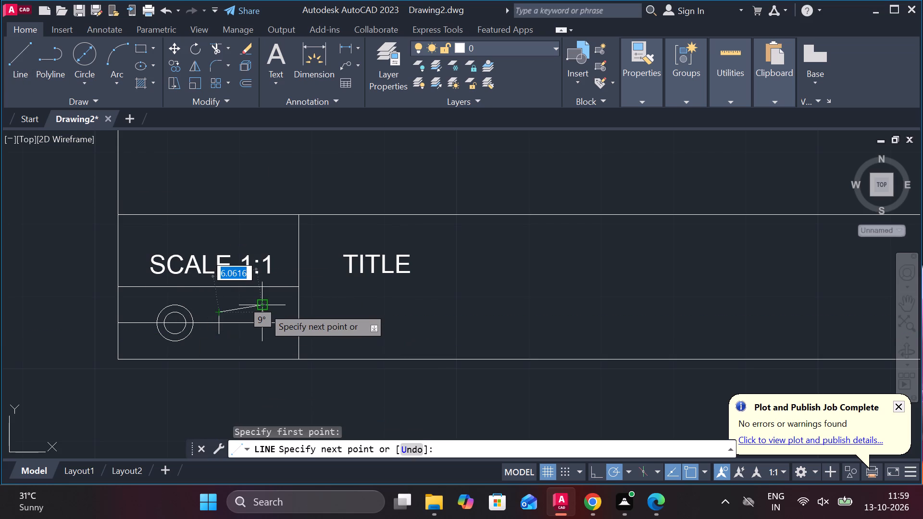
{"action": "left_click", "coordinate": [265, 307]}
{"action": "key", "text": "Escape"}
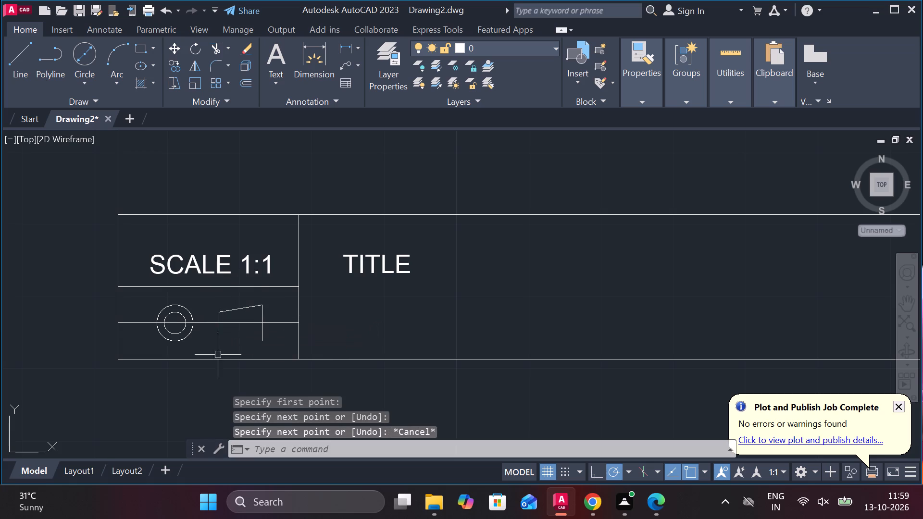
{"action": "left_click", "coordinate": [15, 56]}
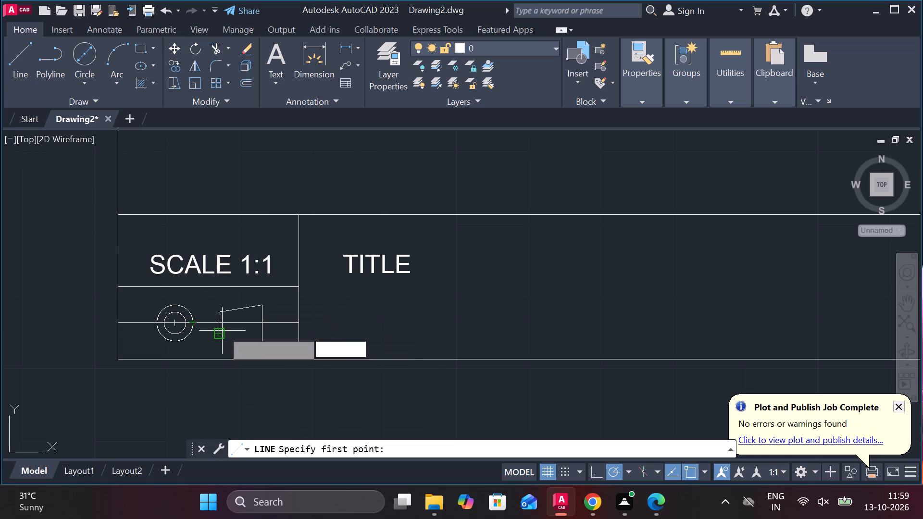
{"action": "left_click", "coordinate": [222, 329]}
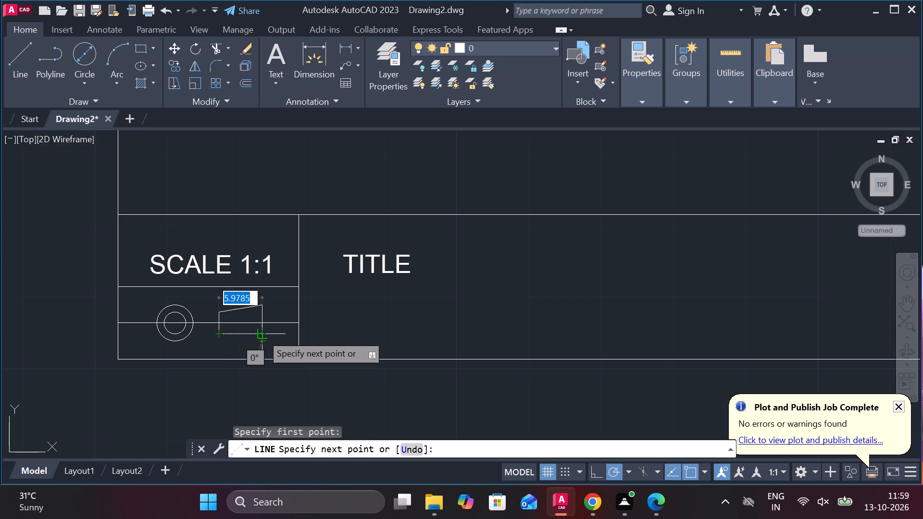
{"action": "left_click", "coordinate": [262, 339]}
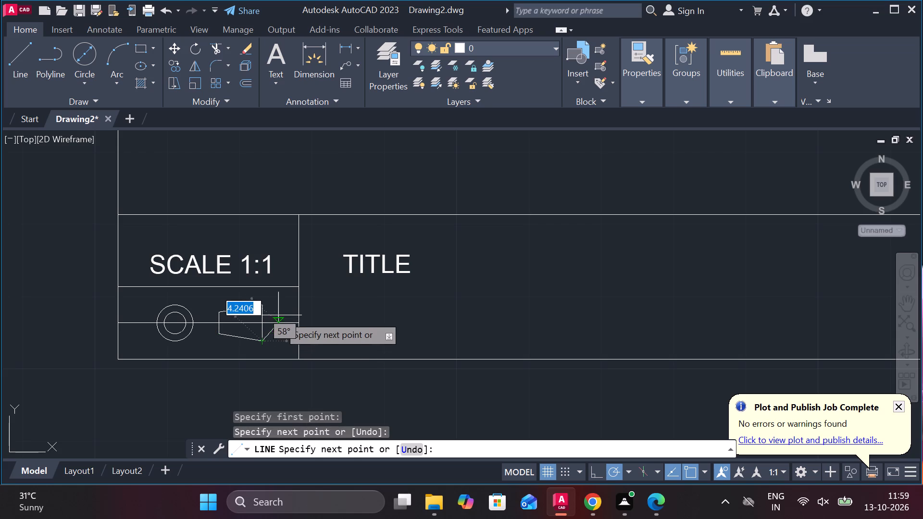
{"action": "key", "text": "Escape"}
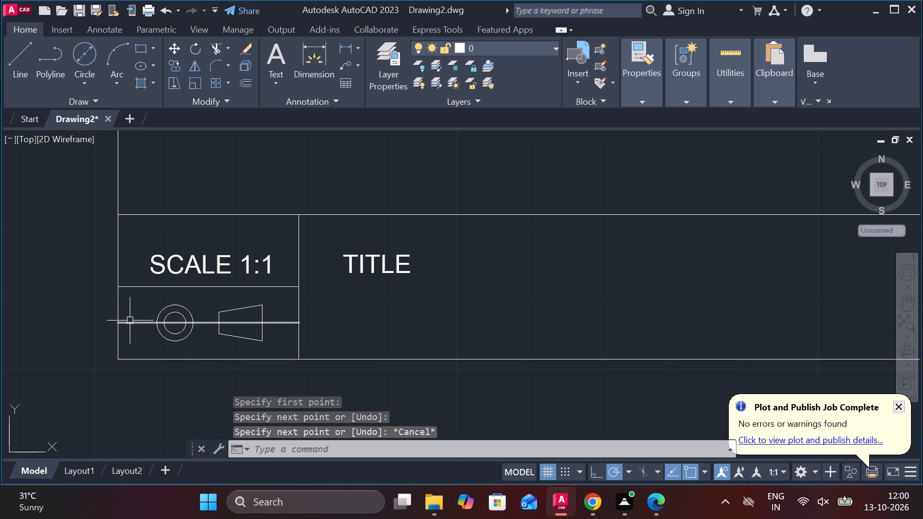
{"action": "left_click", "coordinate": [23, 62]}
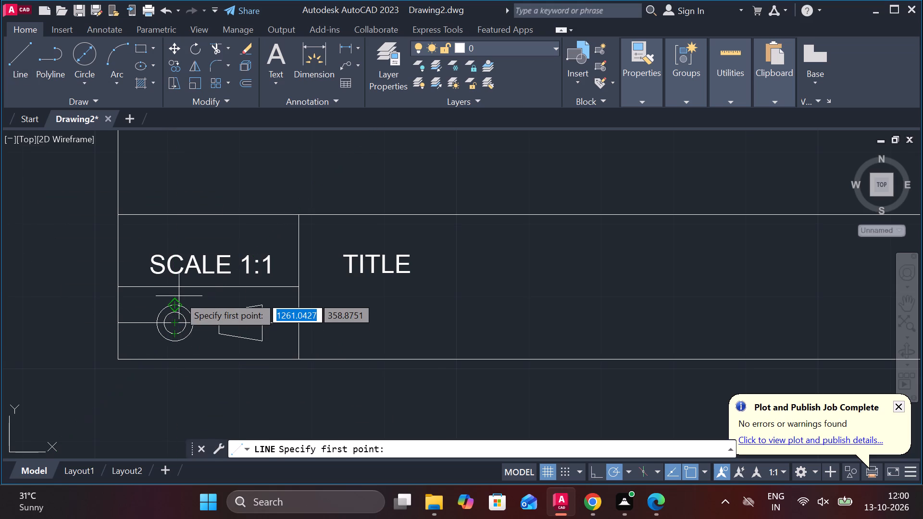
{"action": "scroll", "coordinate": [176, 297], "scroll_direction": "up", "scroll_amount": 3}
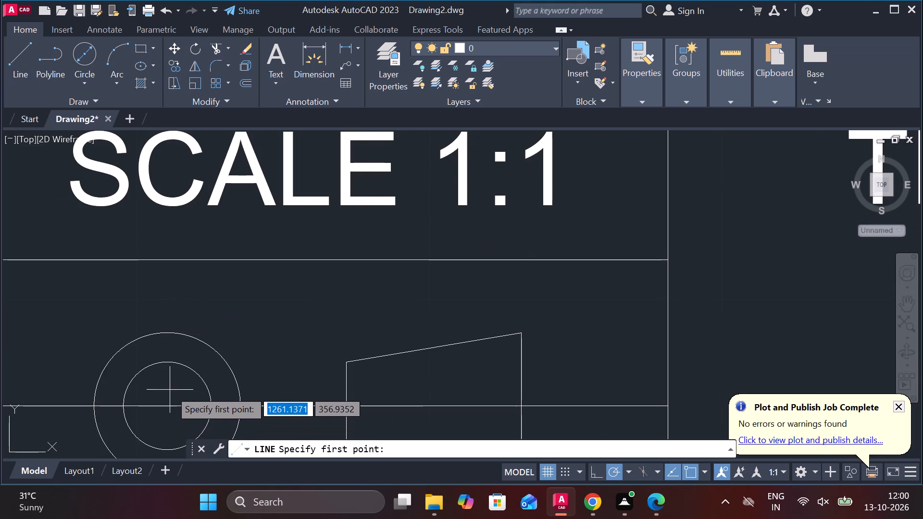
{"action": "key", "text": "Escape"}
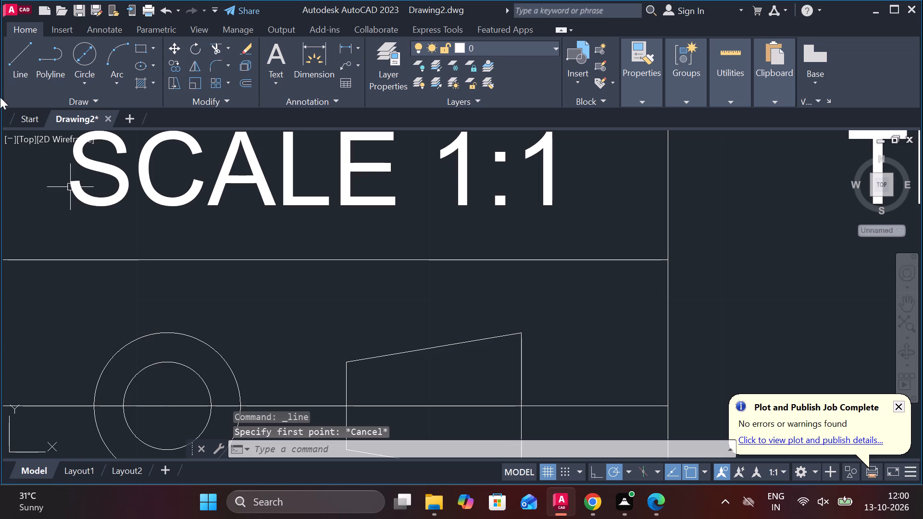
Draw a vertical centreline about 6.6 units long through the two concentric circles, extending slightly beyond the outer circle.
{"action": "left_click", "coordinate": [11, 63]}
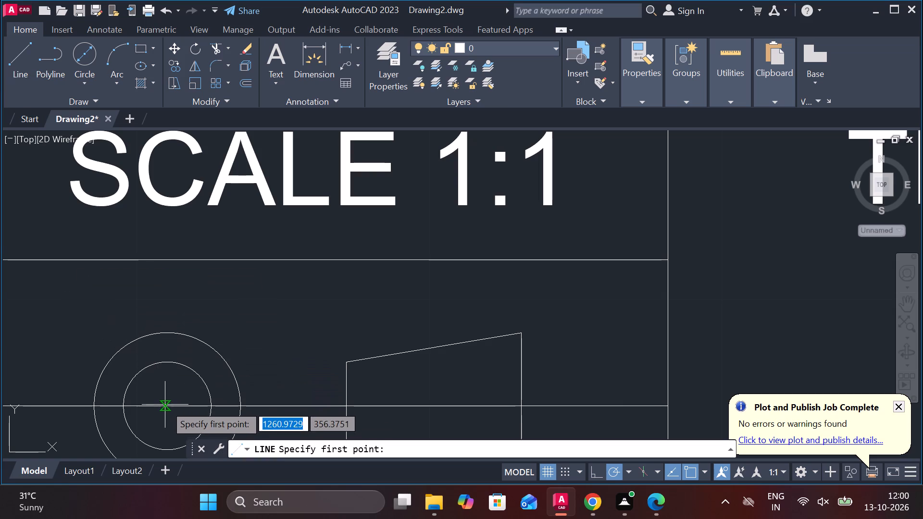
{"action": "left_click", "coordinate": [169, 300]}
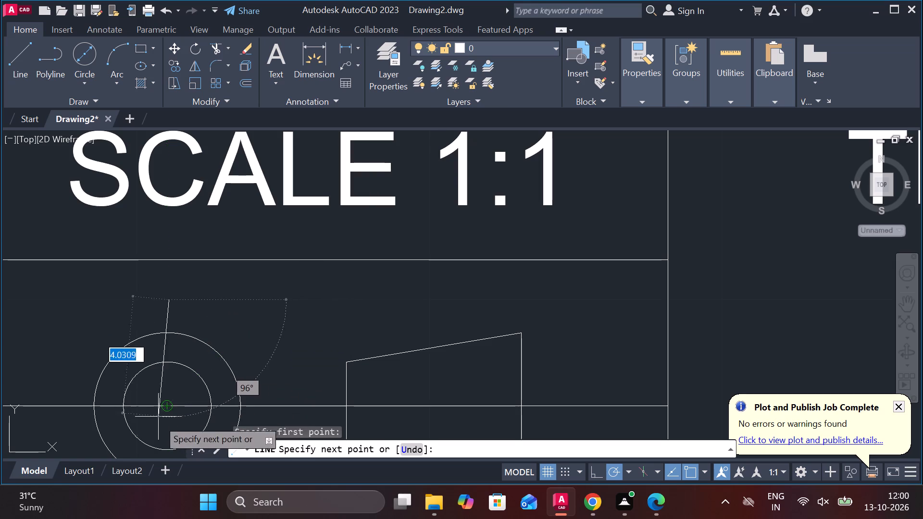
{"action": "scroll", "coordinate": [163, 427], "scroll_direction": "down", "scroll_amount": 2}
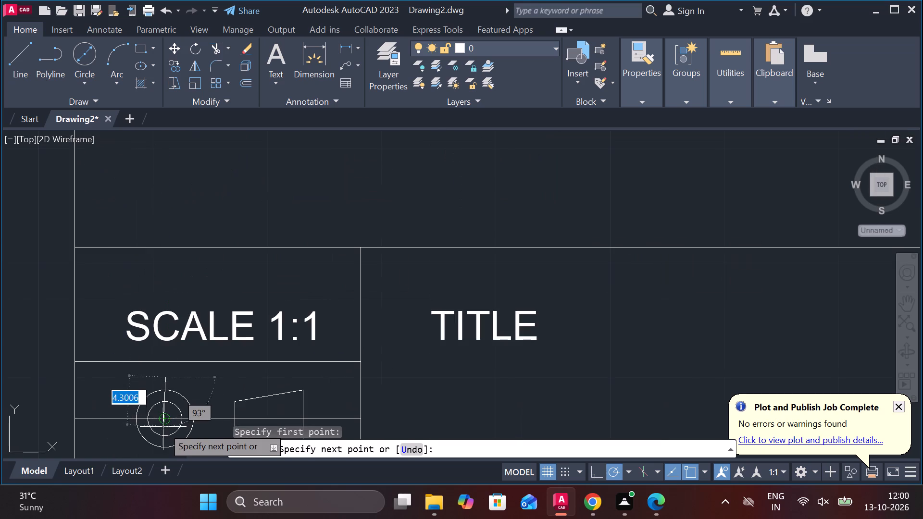
{"action": "scroll", "coordinate": [162, 452], "scroll_direction": "down", "scroll_amount": 1}
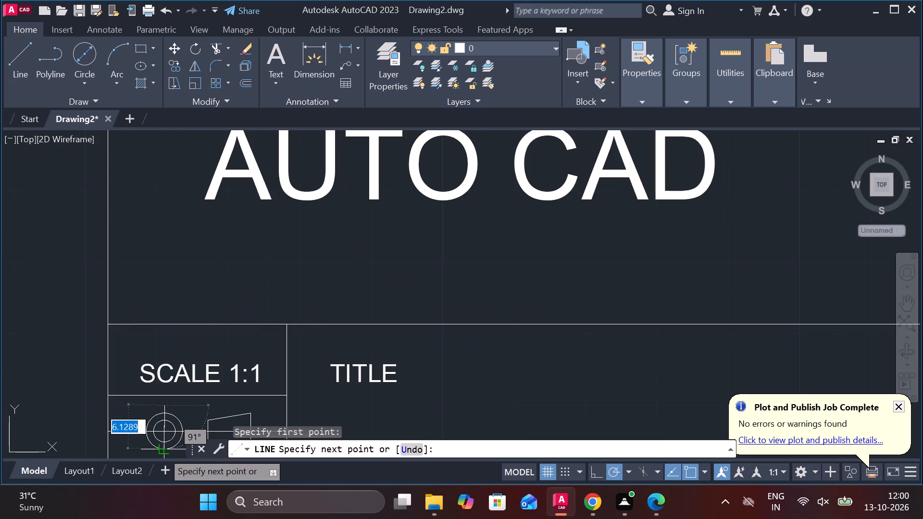
{"action": "scroll", "coordinate": [162, 452], "scroll_direction": "up", "scroll_amount": 3}
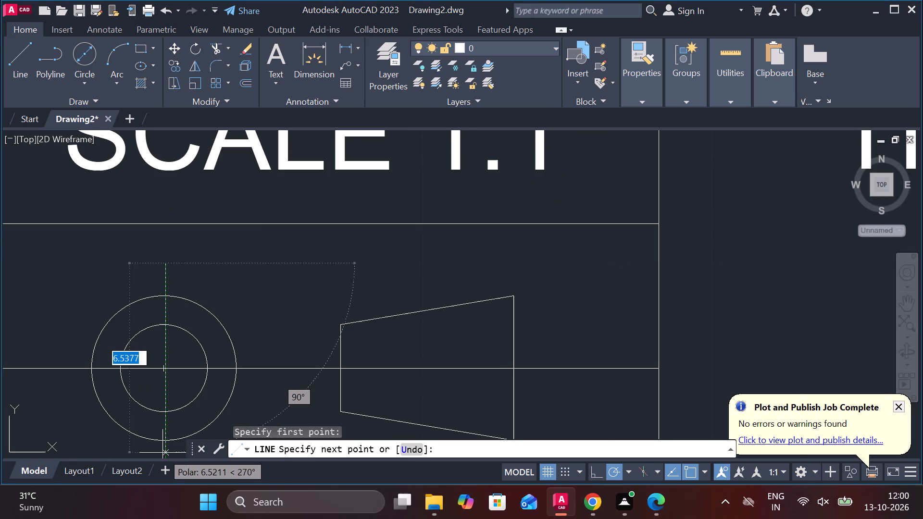
{"action": "scroll", "coordinate": [162, 453], "scroll_direction": "up", "scroll_amount": 2}
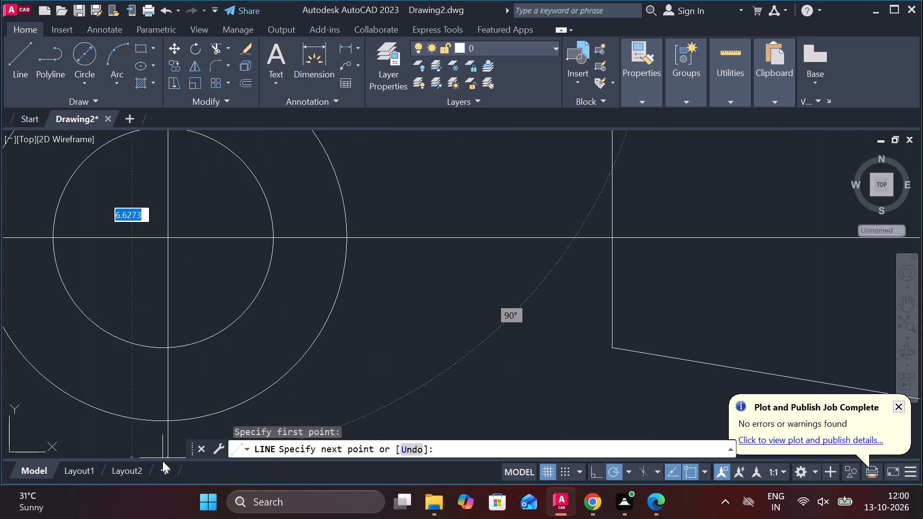
{"action": "left_click", "coordinate": [162, 461]}
{"action": "left_click", "coordinate": [160, 456]}
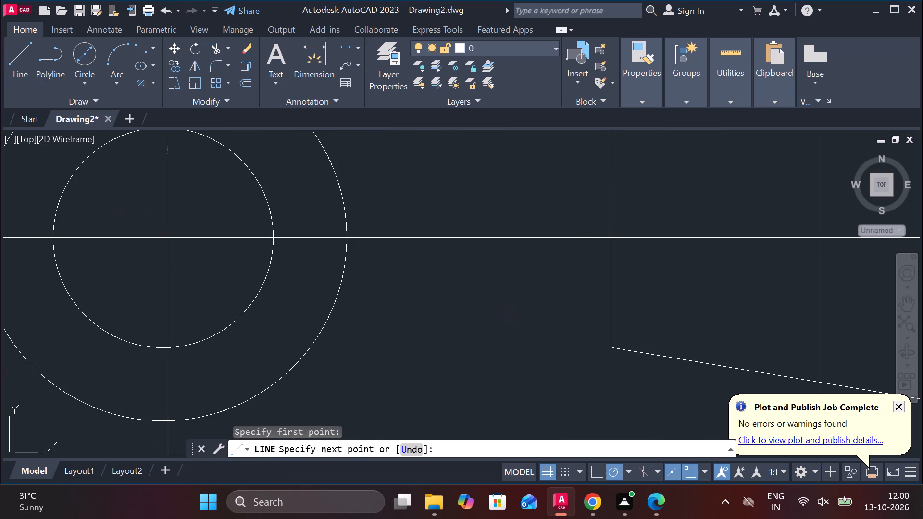
{"action": "key", "text": "Escape"}
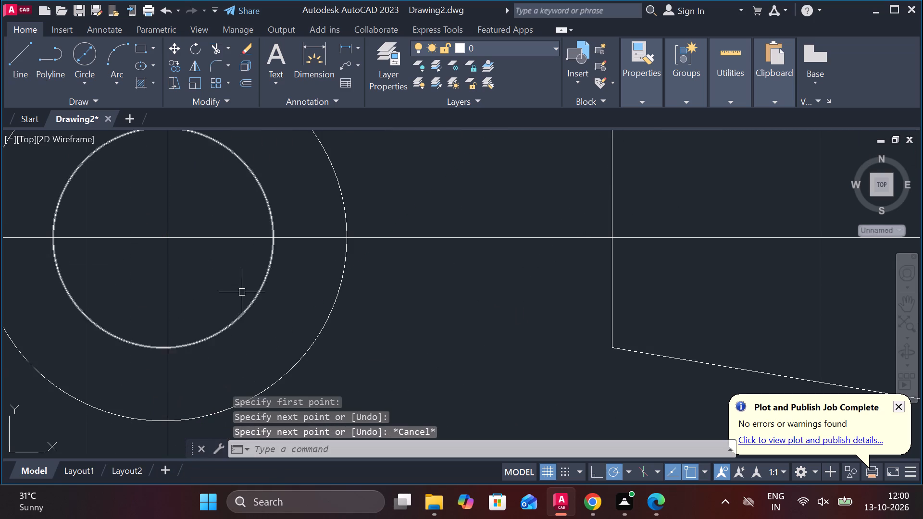
Draw two short vertical cutting lines across the horizontal centreline, one left of the circles and one right of the truncated cone.
{"action": "scroll", "coordinate": [241, 290], "scroll_direction": "down", "scroll_amount": 3}
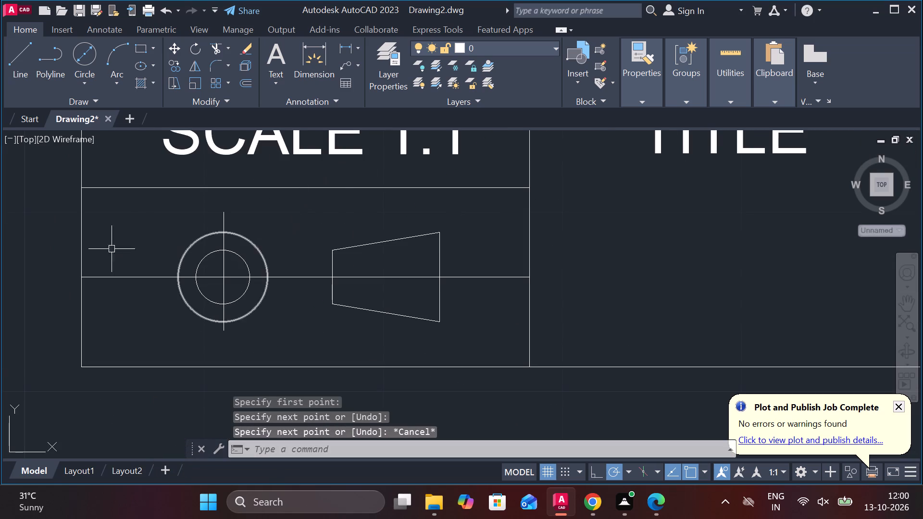
{"action": "left_click", "coordinate": [214, 47]}
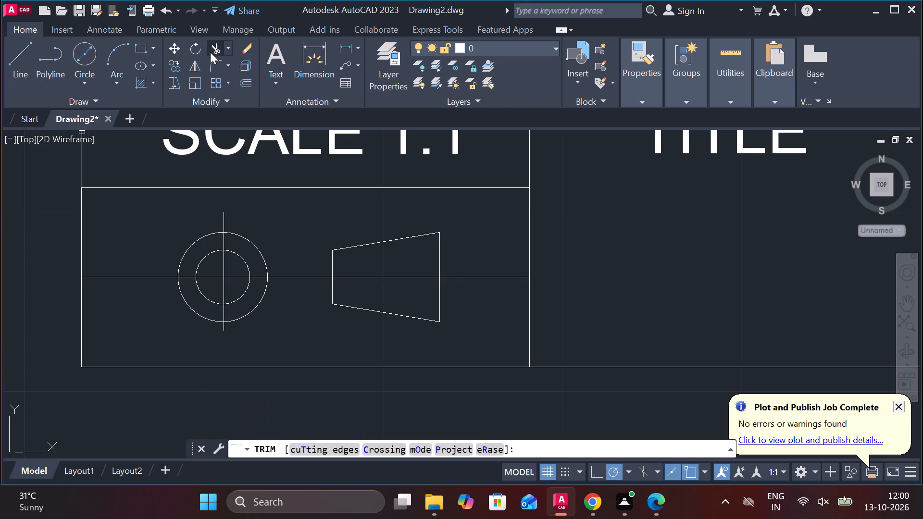
{"action": "key", "text": "Escape"}
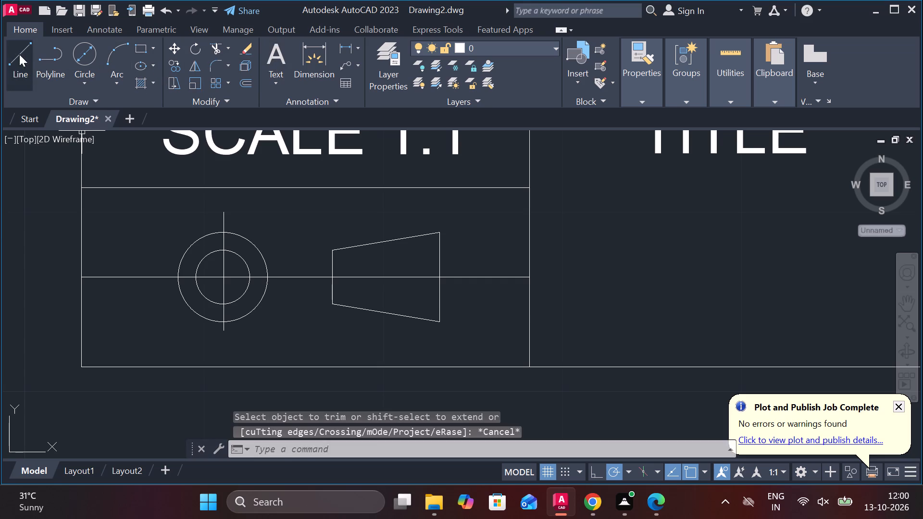
{"action": "left_click", "coordinate": [19, 54]}
{"action": "left_click_drag", "start_coordinate": [133, 236], "coordinate": [129, 304]}
{"action": "triple_click", "coordinate": [129, 304]}
{"action": "left_click", "coordinate": [129, 306]}
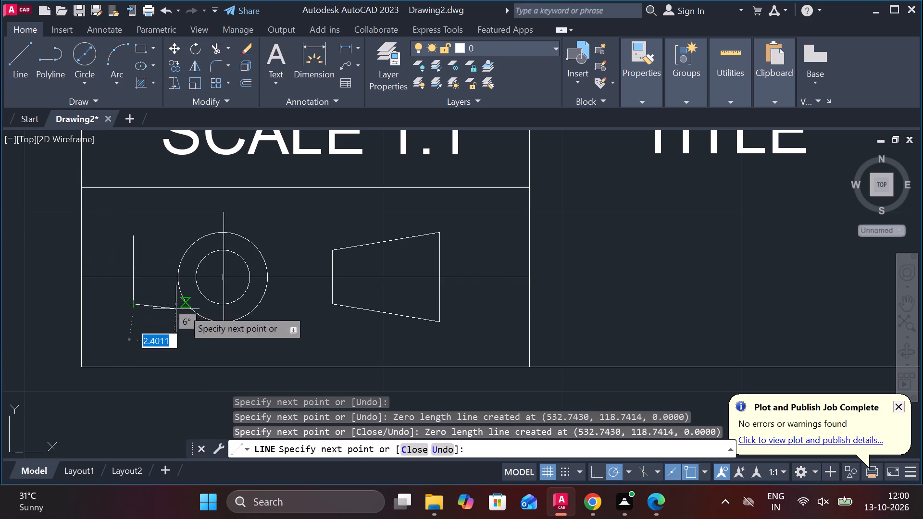
{"action": "key", "text": "Escape"}
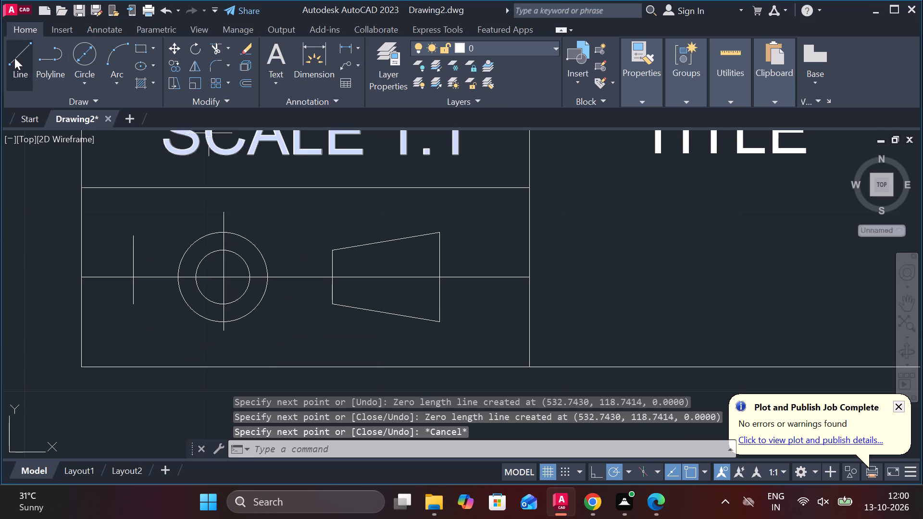
{"action": "left_click", "coordinate": [14, 58]}
{"action": "left_click", "coordinate": [489, 225]}
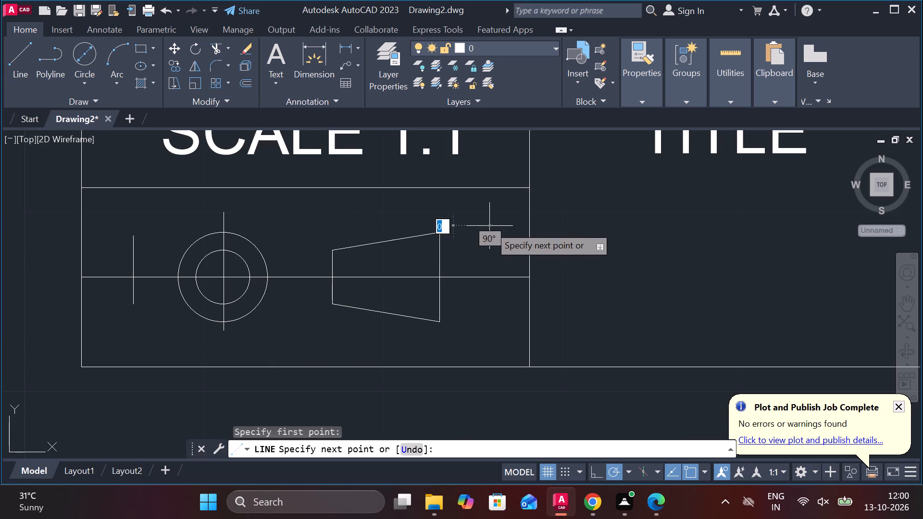
{"action": "left_click", "coordinate": [480, 324]}
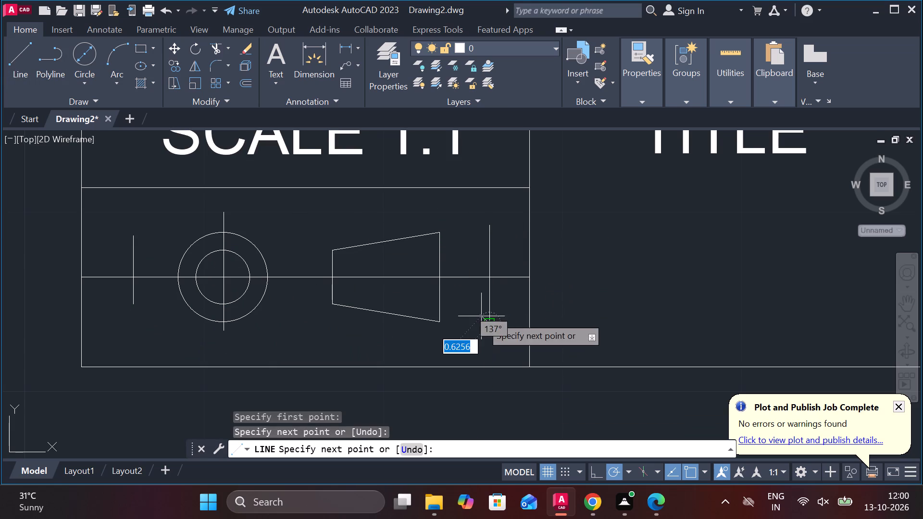
{"action": "key", "text": "Escape"}
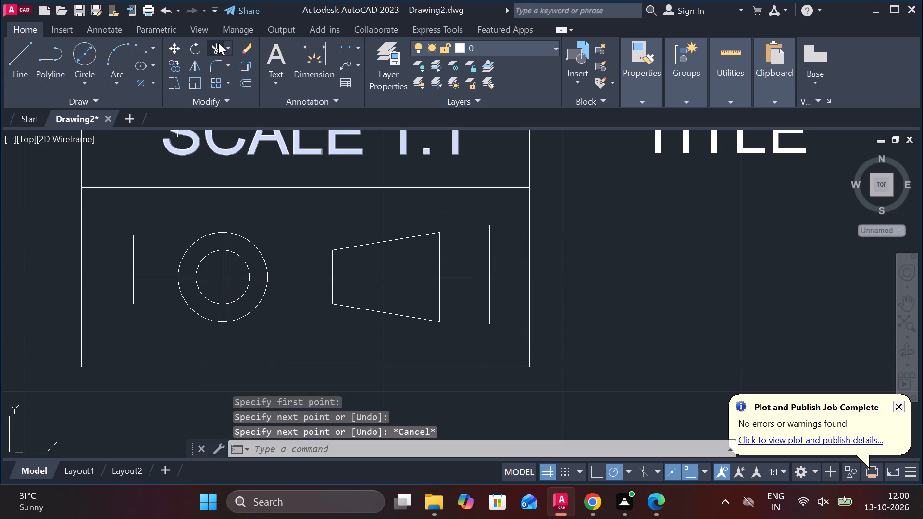
Trim the horizontal centreline's ends beyond the two vertical cutting lines, and trim away the cutting lines themselves.
{"action": "left_click", "coordinate": [218, 45]}
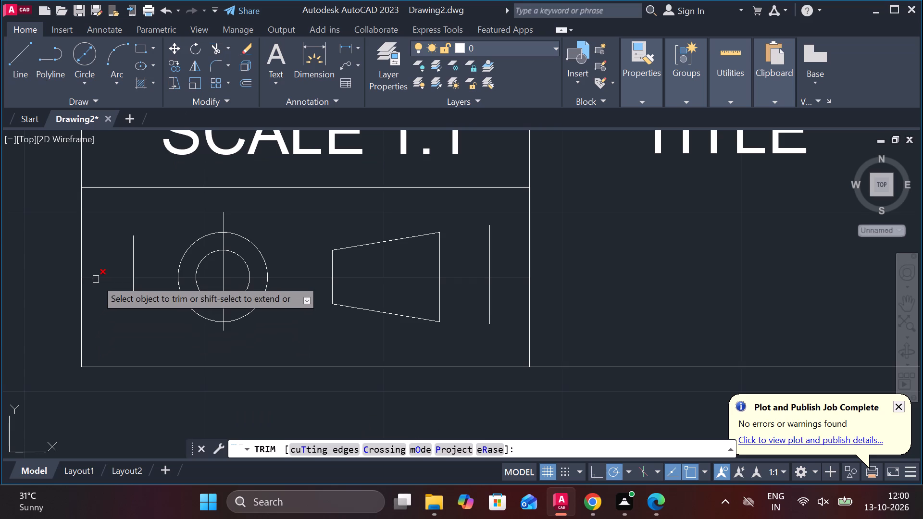
{"action": "left_click", "coordinate": [96, 279]}
{"action": "left_click", "coordinate": [136, 258]}
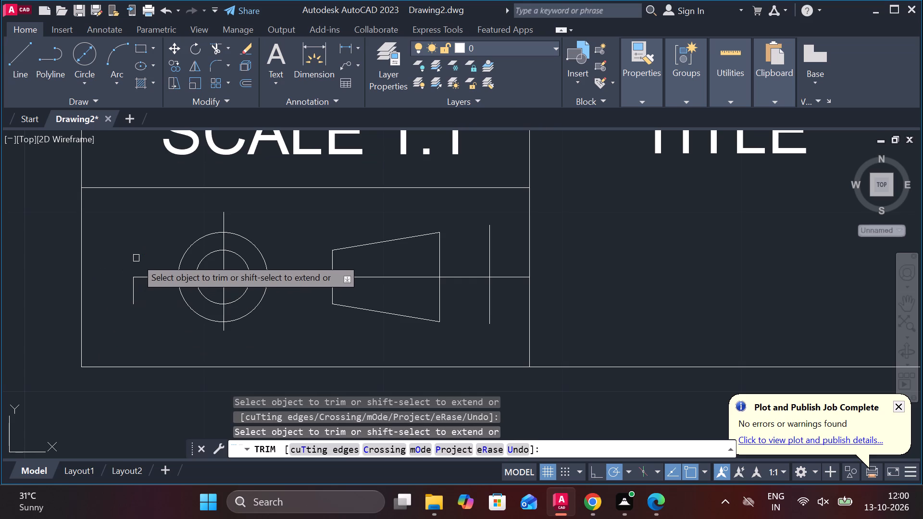
{"action": "left_click", "coordinate": [135, 297]}
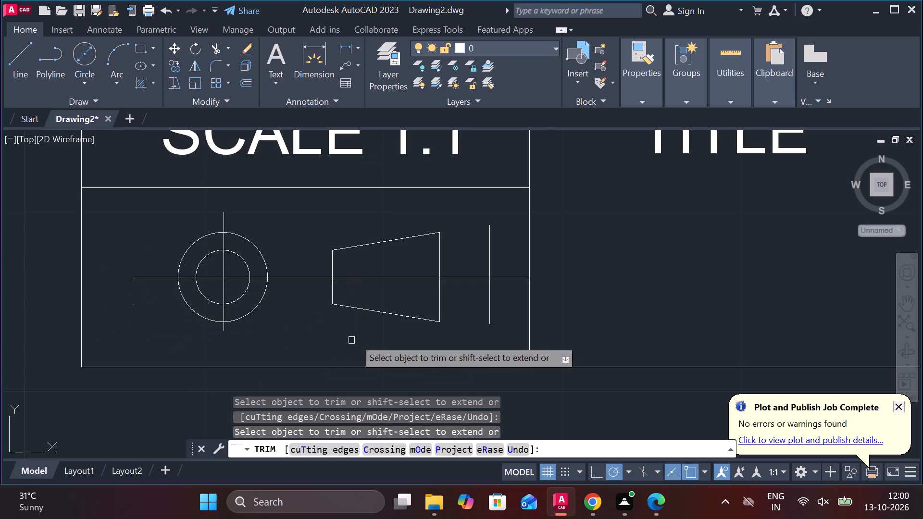
{"action": "left_click", "coordinate": [509, 277]}
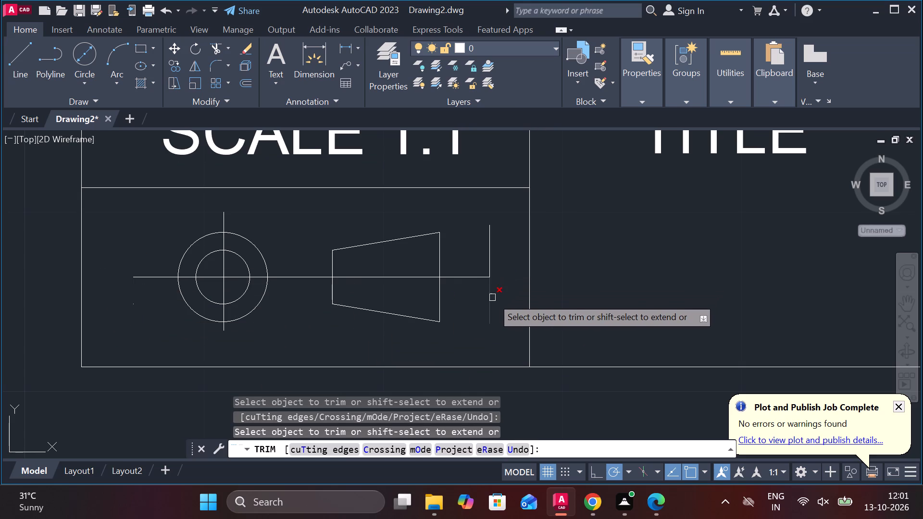
{"action": "left_click", "coordinate": [492, 297]}
{"action": "left_click", "coordinate": [490, 245]}
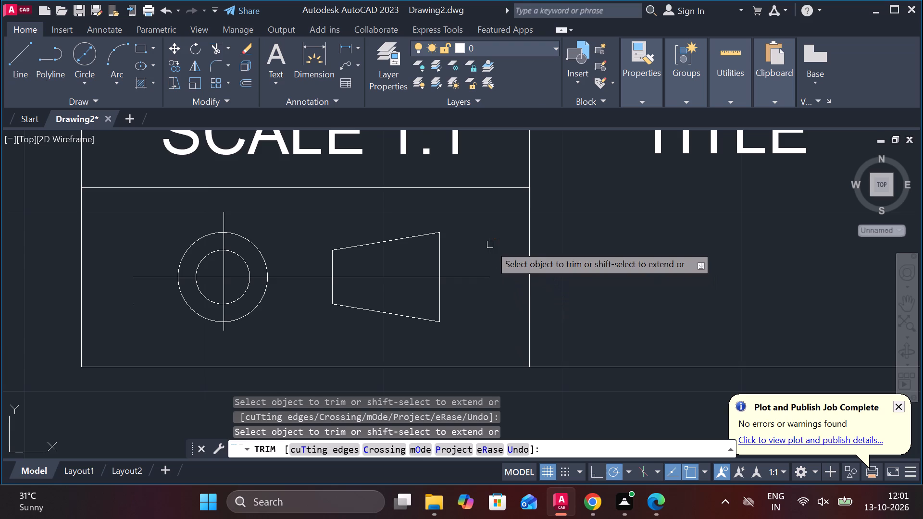
{"action": "scroll", "coordinate": [563, 235], "scroll_direction": "down", "scroll_amount": 2}
{"action": "scroll", "coordinate": [712, 258], "scroll_direction": "down", "scroll_amount": 4}
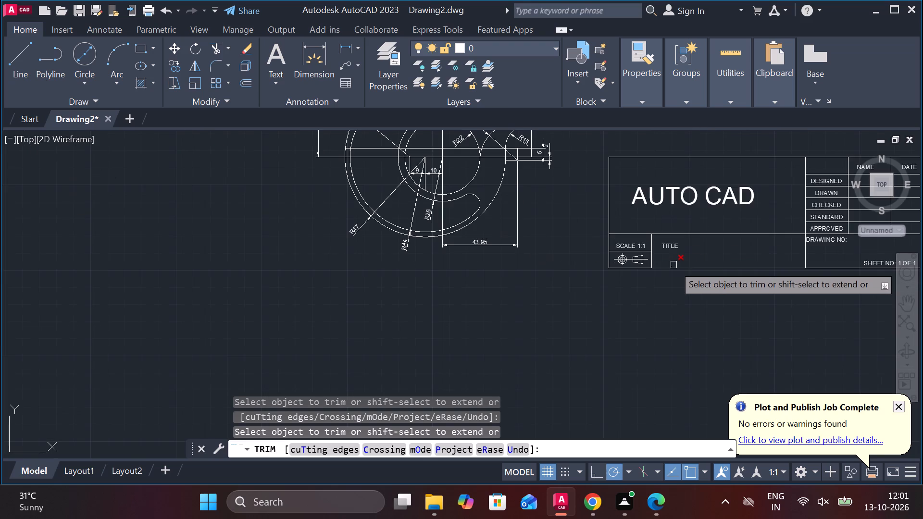
{"action": "scroll", "coordinate": [674, 265], "scroll_direction": "down", "scroll_amount": 3}
{"action": "key", "text": "Escape"}
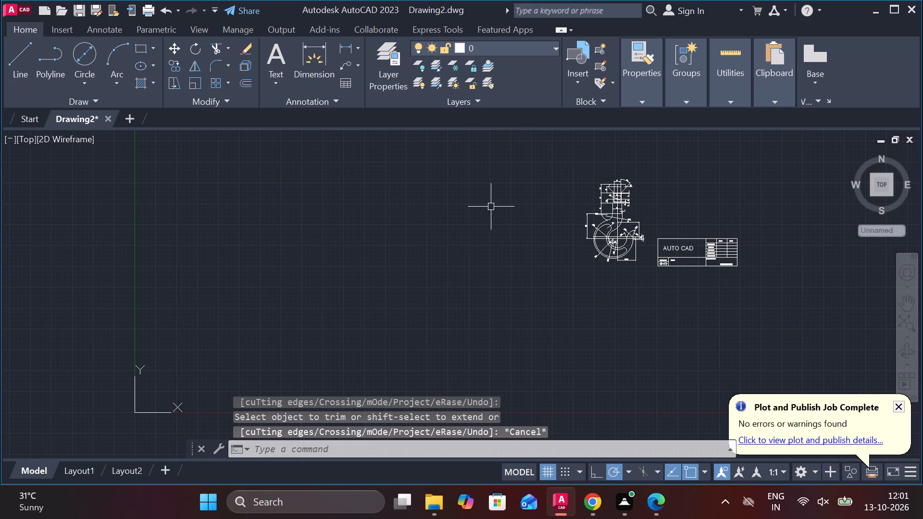
Examine the dimensioned crane hook and the title block for legibility and completeness.
{"action": "scroll", "coordinate": [759, 191], "scroll_direction": "up", "scroll_amount": 2}
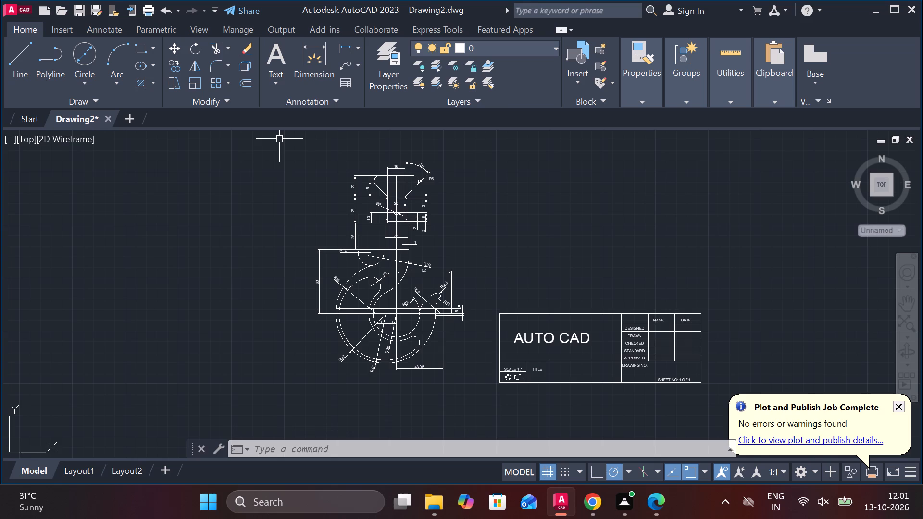
{"action": "scroll", "coordinate": [388, 260], "scroll_direction": "up", "scroll_amount": 2}
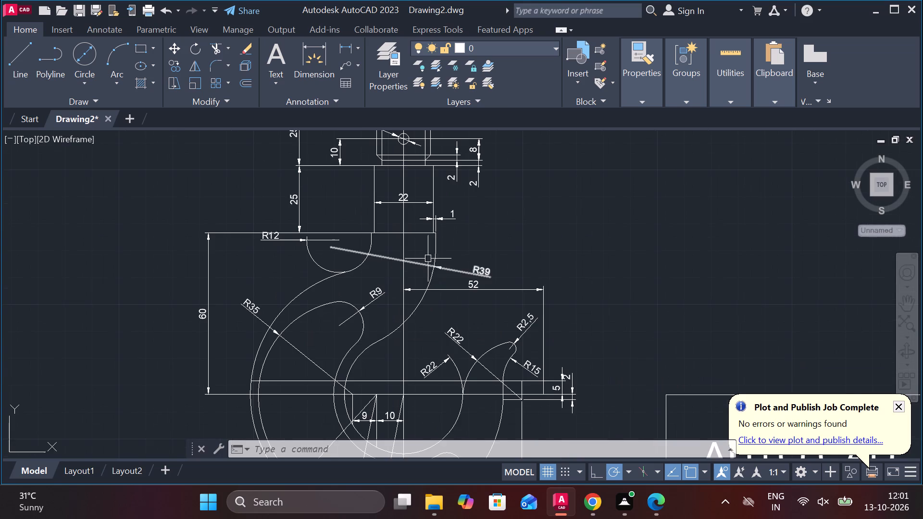
{"action": "middle_click_drag", "start_coordinate": [509, 236], "coordinate": [328, 103]}
{"action": "middle_click_drag", "start_coordinate": [565, 193], "coordinate": [344, 134]}
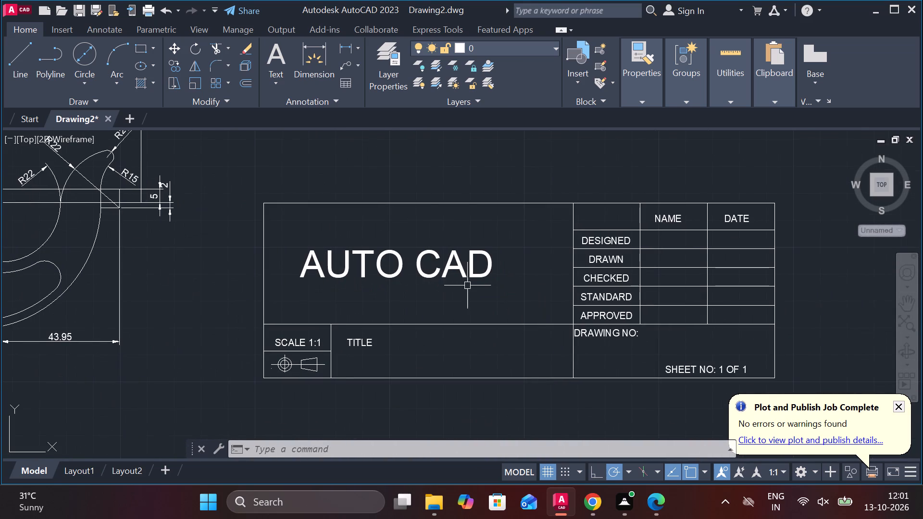
{"action": "scroll", "coordinate": [469, 285], "scroll_direction": "up", "scroll_amount": 1}
{"action": "scroll", "coordinate": [469, 285], "scroll_direction": "down", "scroll_amount": 3}
{"action": "middle_click_drag", "start_coordinate": [381, 220], "coordinate": [470, 242]}
{"action": "scroll", "coordinate": [402, 222], "scroll_direction": "up", "scroll_amount": 2}
{"action": "middle_click_drag", "start_coordinate": [412, 222], "coordinate": [477, 259]}
{"action": "scroll", "coordinate": [453, 215], "scroll_direction": "up", "scroll_amount": 1}
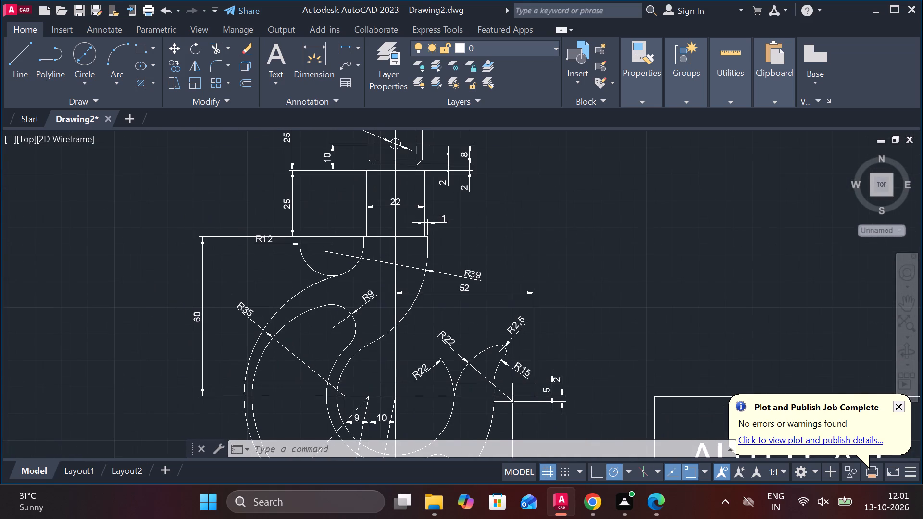
{"action": "middle_click_drag", "start_coordinate": [475, 204], "coordinate": [502, 289]}
{"action": "scroll", "coordinate": [565, 235], "scroll_direction": "down", "scroll_amount": 1}
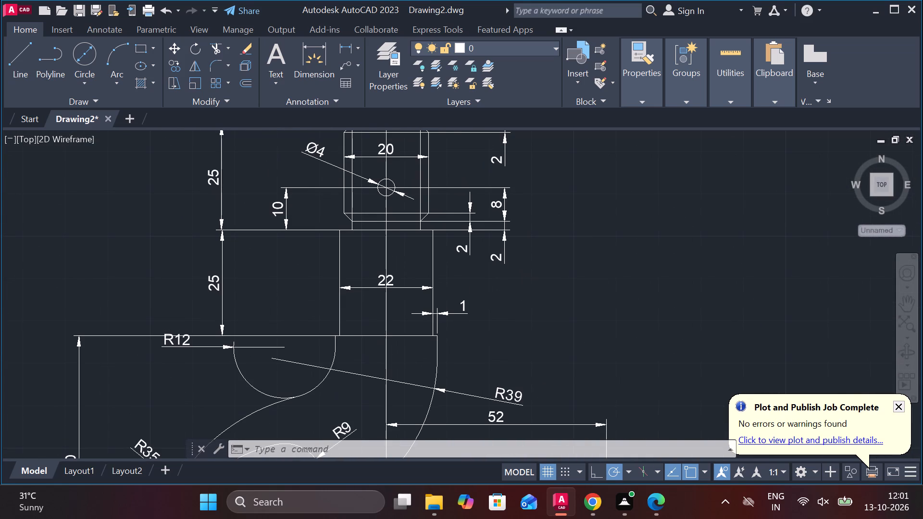
Modify the ISO-25 dimension style to use a text height of 3.5.
{"action": "key", "text": "d"}
{"action": "key", "text": "Return"}
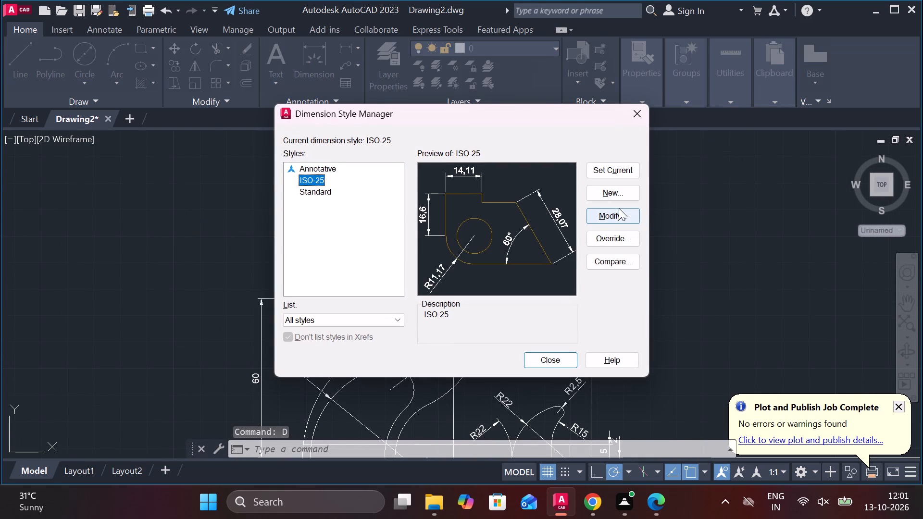
{"action": "left_click", "coordinate": [621, 216]}
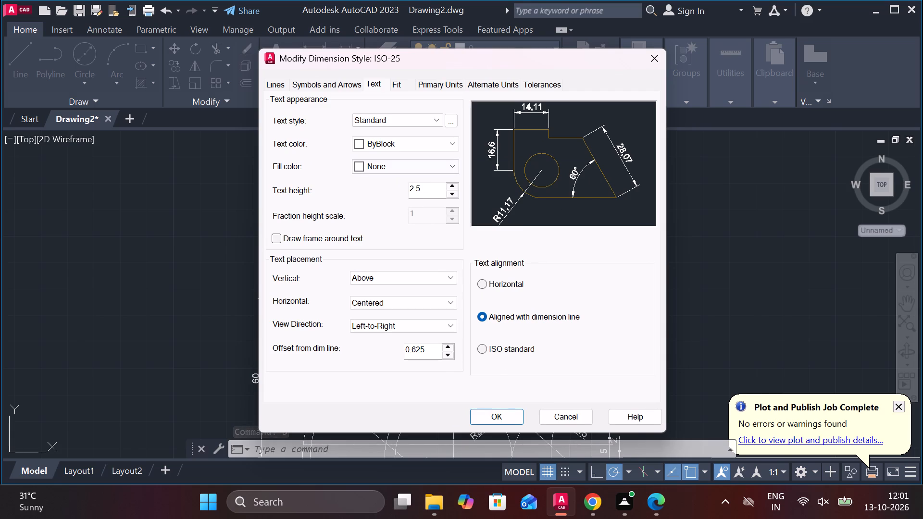
{"action": "left_click_drag", "start_coordinate": [435, 189], "coordinate": [384, 192]}
{"action": "key", "text": "3"}
{"action": "type", "text": ".5"}
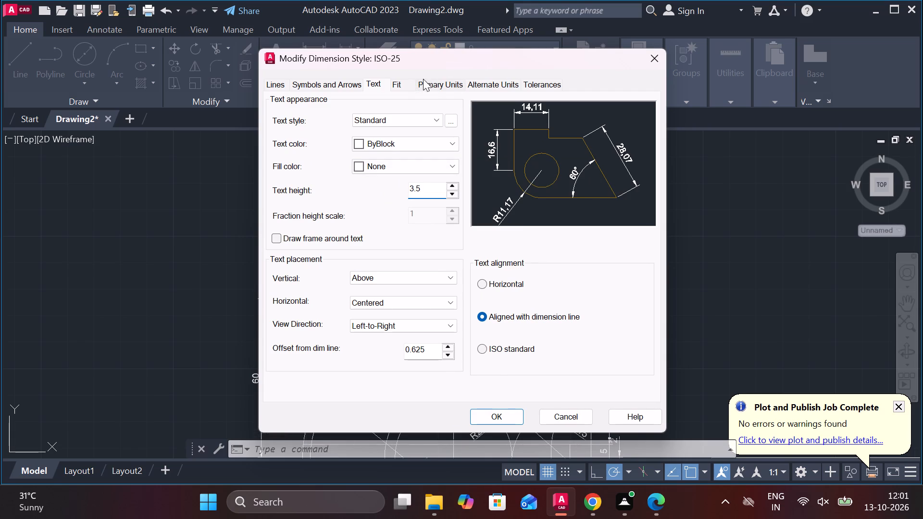
Set the ISO-25 style's linear dimension precision to 0.0.
{"action": "left_click", "coordinate": [430, 85]}
{"action": "left_click", "coordinate": [418, 145]}
{"action": "left_click", "coordinate": [398, 142]}
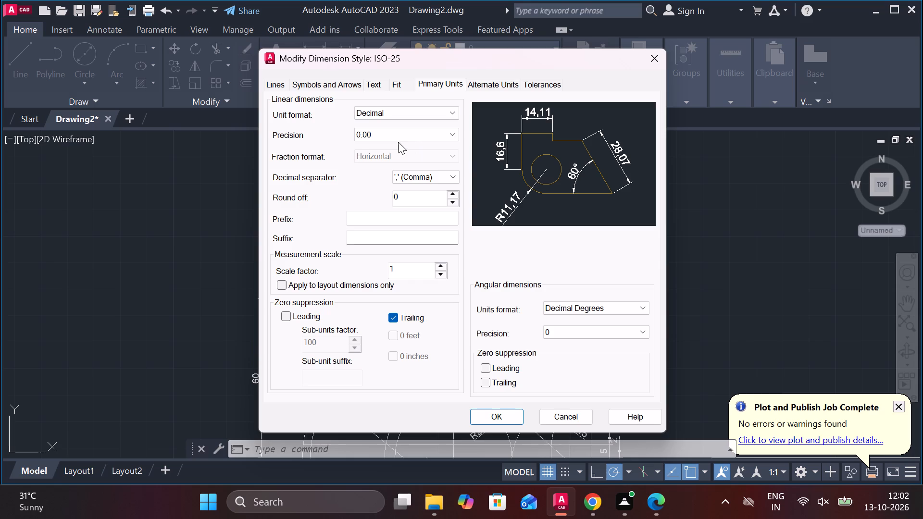
{"action": "left_click", "coordinate": [385, 127]}
{"action": "left_click", "coordinate": [387, 135]}
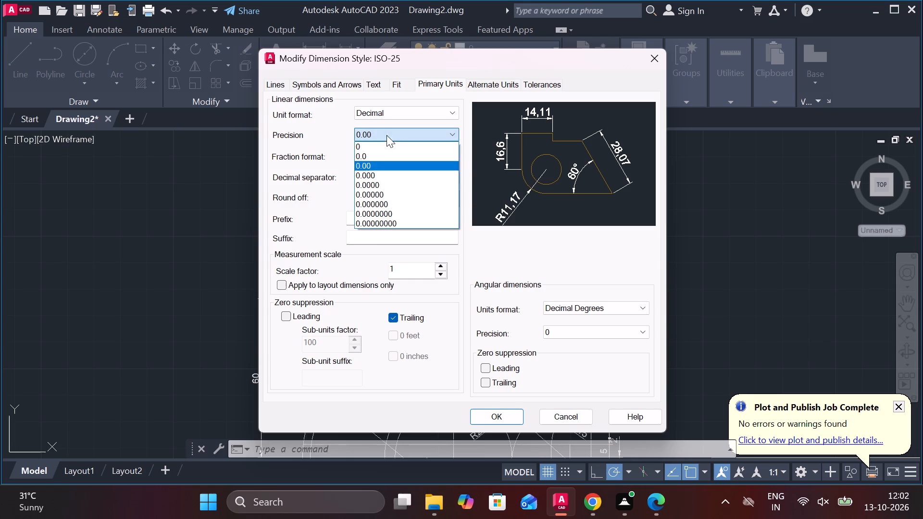
{"action": "left_click", "coordinate": [358, 158]}
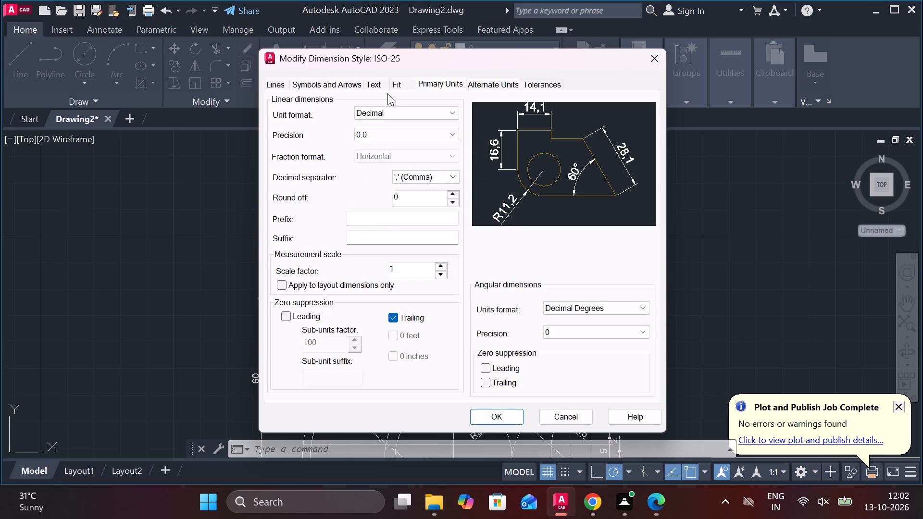
Disable drawing the dimension line between extension lines in the ISO-25 style and make ISO-25 the current style.
{"action": "left_click", "coordinate": [402, 83]}
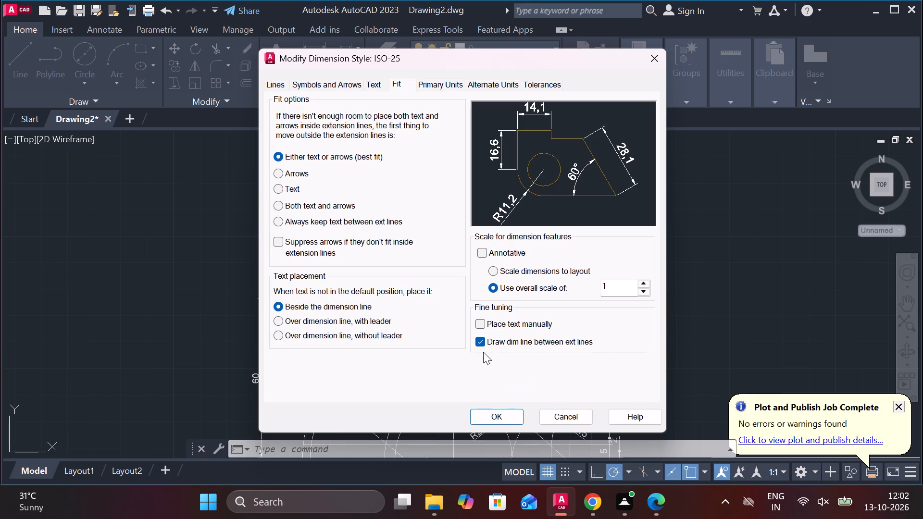
{"action": "left_click", "coordinate": [479, 342]}
{"action": "left_click", "coordinate": [505, 423]}
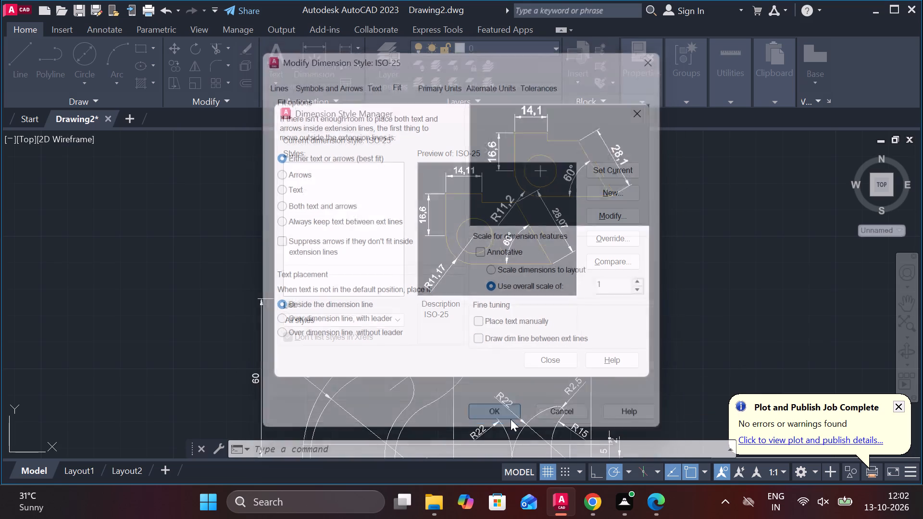
{"action": "left_click", "coordinate": [598, 174]}
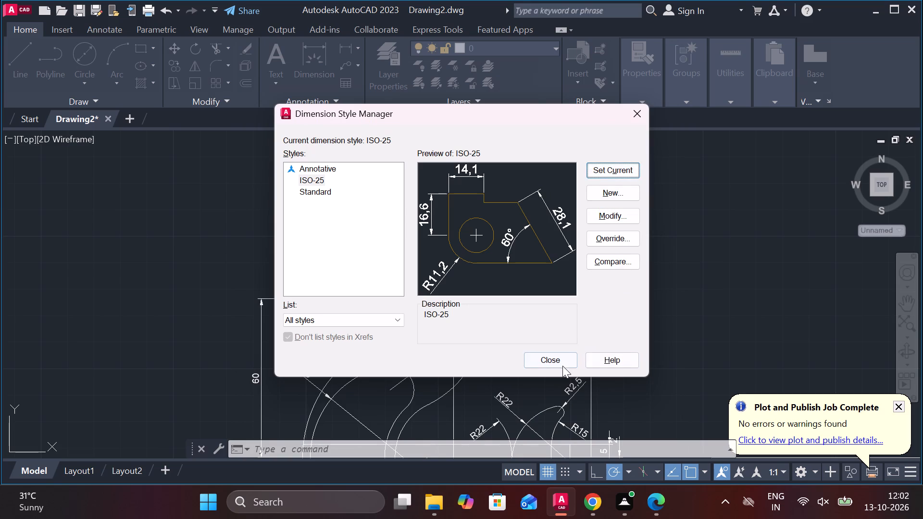
{"action": "left_click", "coordinate": [561, 366]}
Move the entire title block diagonally down and closer to the crane hook, using its lower-right corner as base point.
{"action": "middle_click_drag", "start_coordinate": [663, 338], "coordinate": [568, 246]}
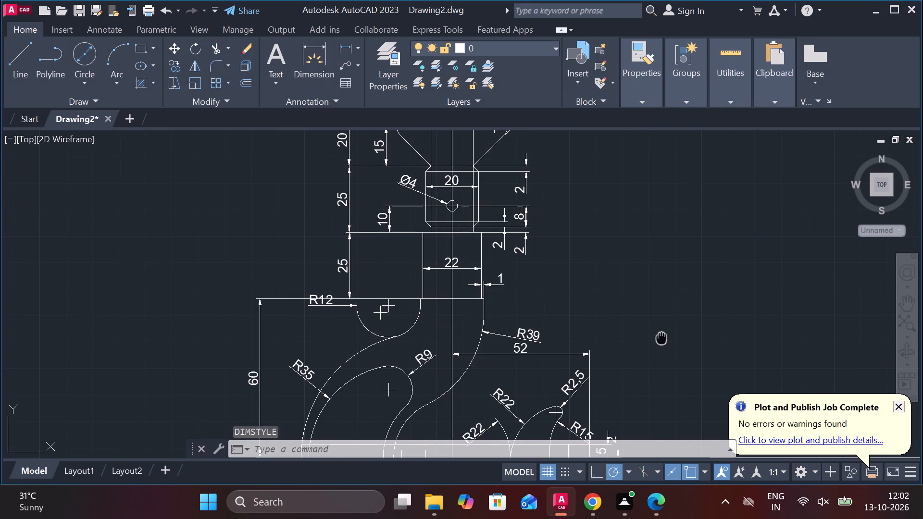
{"action": "scroll", "coordinate": [568, 246], "scroll_direction": "down", "scroll_amount": 1}
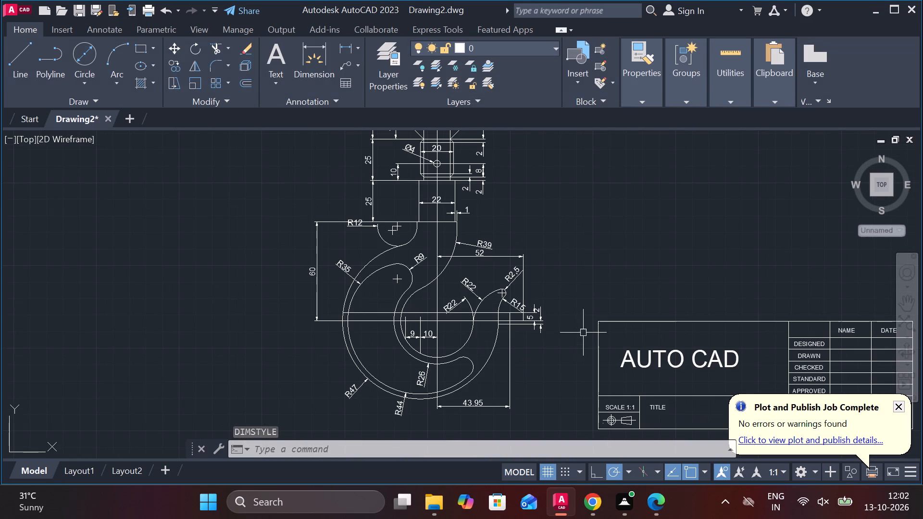
{"action": "middle_click_drag", "start_coordinate": [650, 275], "coordinate": [461, 129]}
{"action": "scroll", "coordinate": [461, 129], "scroll_direction": "up", "scroll_amount": 1}
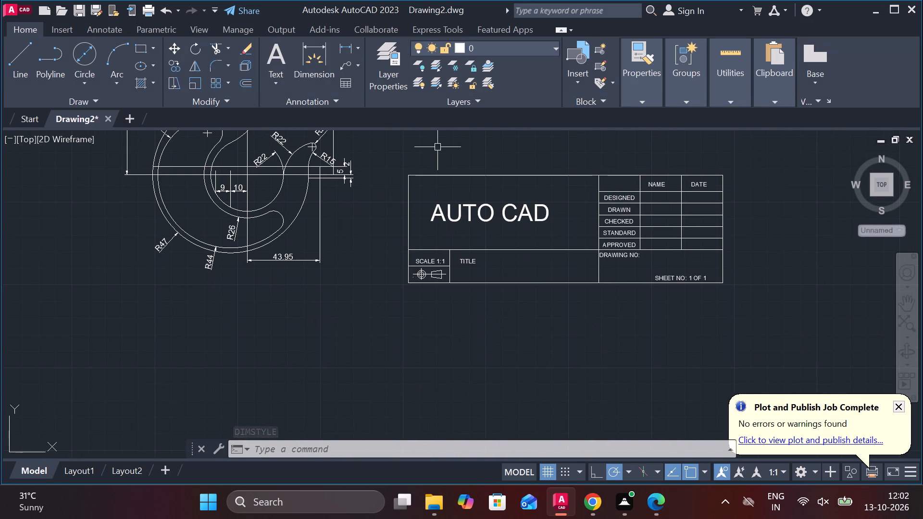
{"action": "left_click_drag", "start_coordinate": [390, 149], "coordinate": [397, 150]}
{"action": "left_click", "coordinate": [761, 320]}
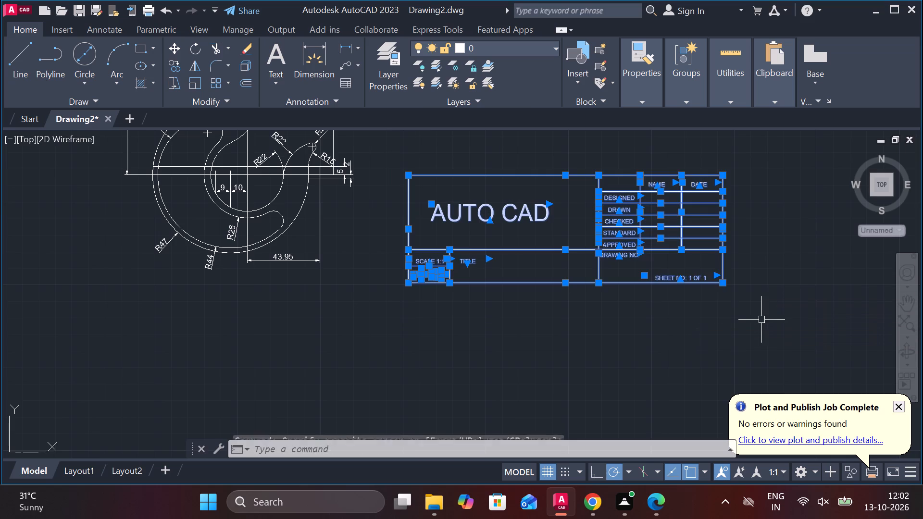
{"action": "key", "text": "m"}
{"action": "key", "text": "Return"}
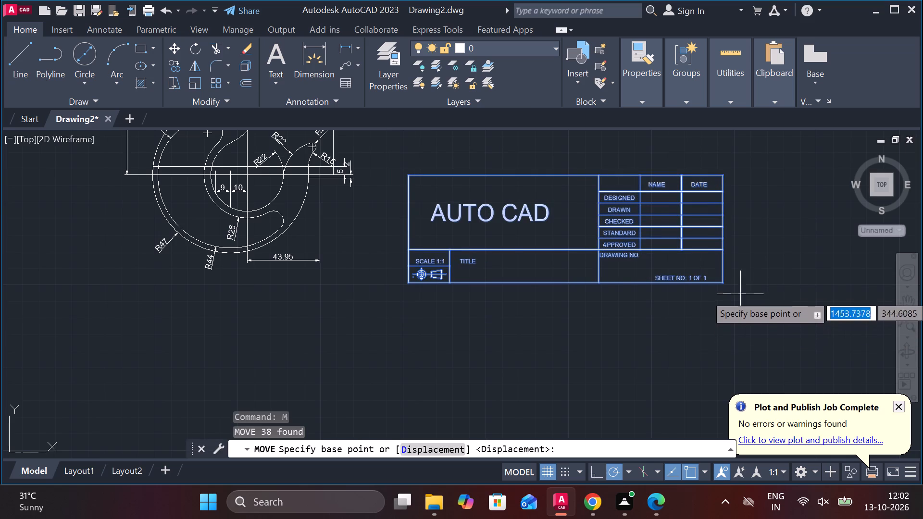
{"action": "left_click", "coordinate": [718, 289]}
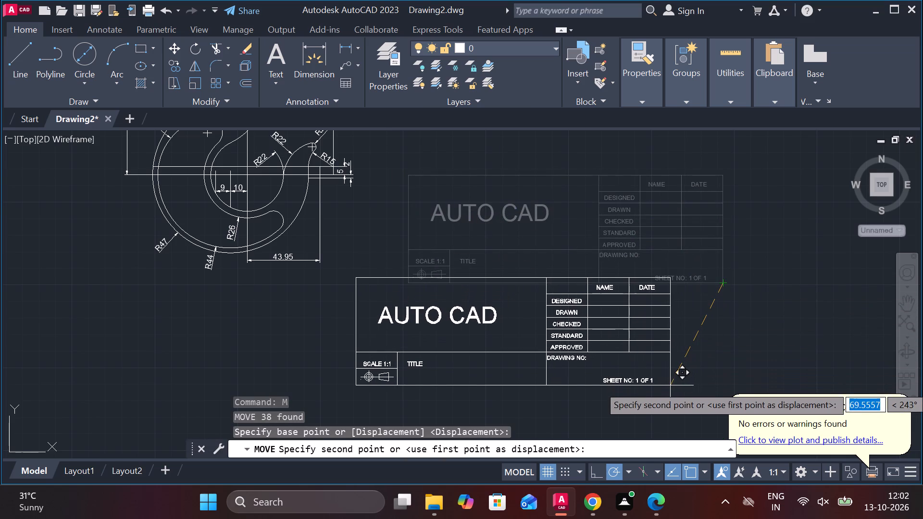
{"action": "left_click", "coordinate": [663, 375]}
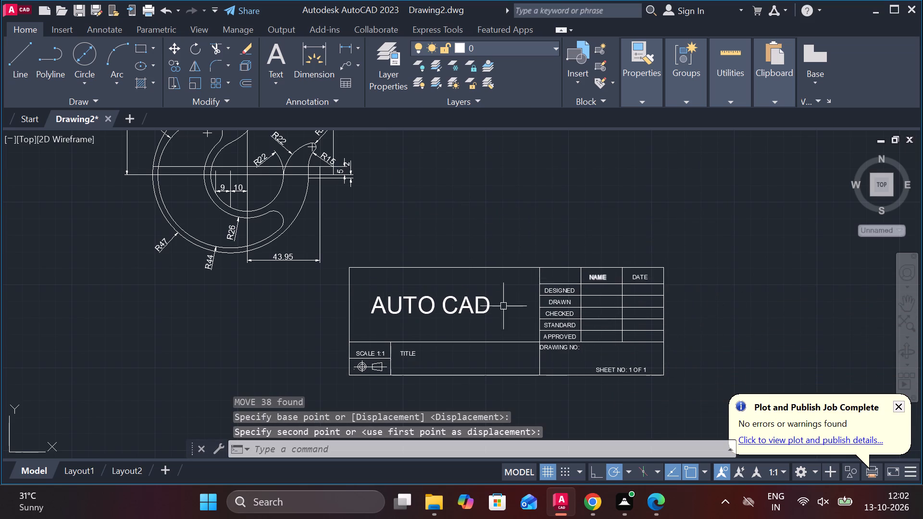
Move the AUTO CAD text up and to the right, nearer the centre of its title block cell.
{"action": "scroll", "coordinate": [424, 362], "scroll_direction": "up", "scroll_amount": 2}
{"action": "scroll", "coordinate": [424, 361], "scroll_direction": "down", "scroll_amount": 2}
{"action": "left_click", "coordinate": [414, 286]}
{"action": "scroll", "coordinate": [414, 286], "scroll_direction": "up", "scroll_amount": 3}
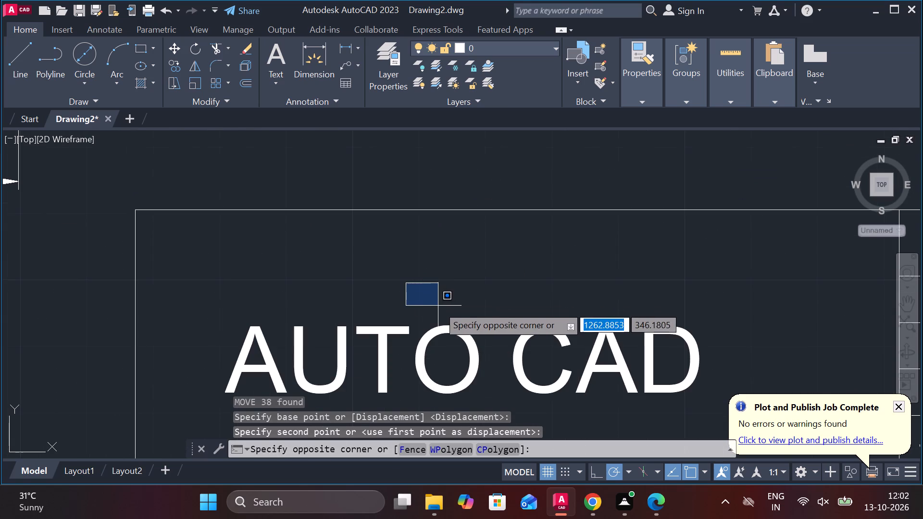
{"action": "key", "text": "Escape"}
{"action": "left_click", "coordinate": [432, 332]}
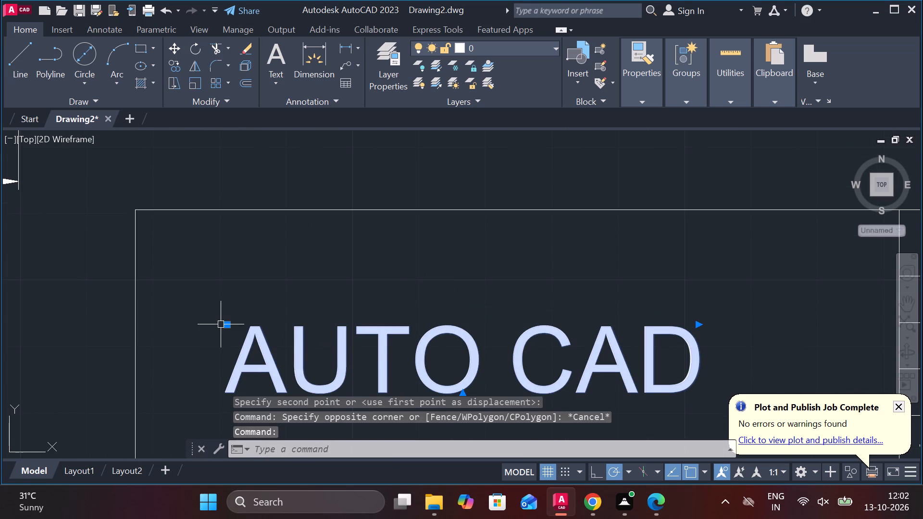
{"action": "left_click", "coordinate": [225, 324]}
{"action": "left_click", "coordinate": [311, 297]}
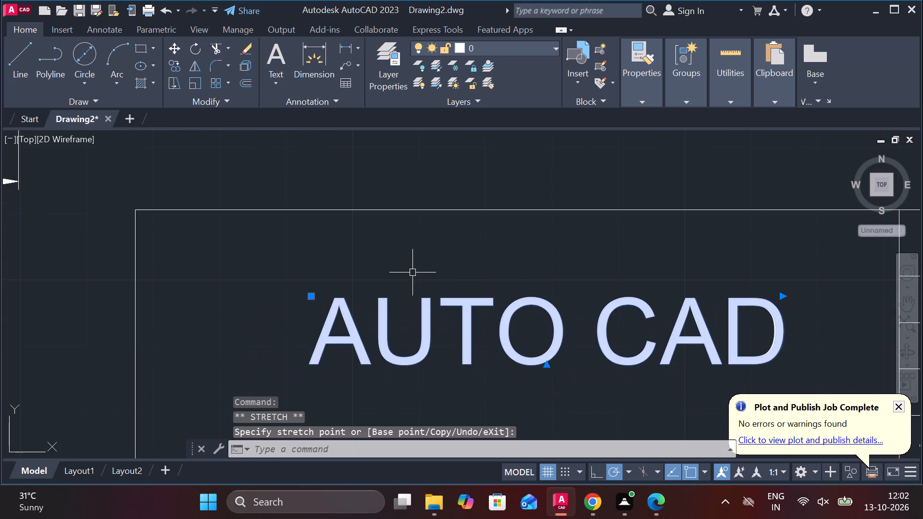
{"action": "key", "text": "Escape"}
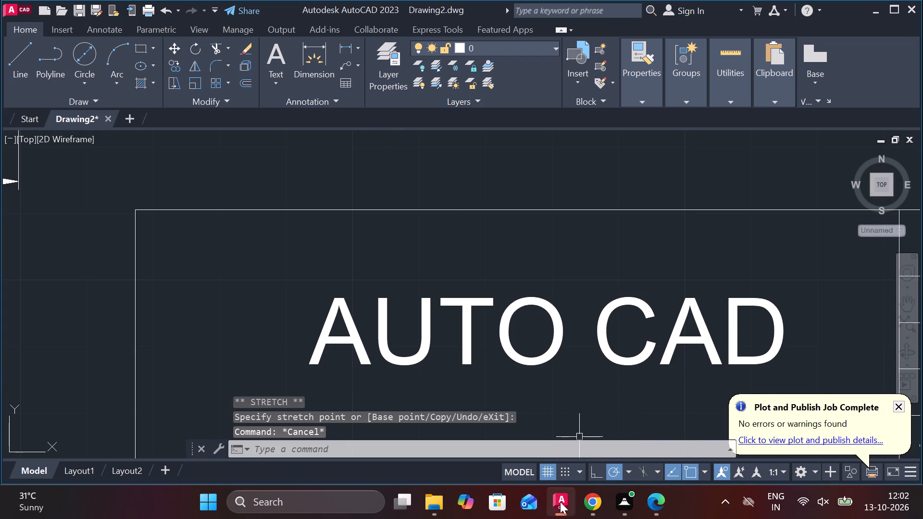
Move the SCALE 1:1 text up within its cell above the projection symbol.
{"action": "scroll", "coordinate": [550, 362], "scroll_direction": "down", "scroll_amount": 3}
{"action": "scroll", "coordinate": [548, 404], "scroll_direction": "up", "scroll_amount": 2}
{"action": "middle_click_drag", "start_coordinate": [548, 387], "coordinate": [608, 244]}
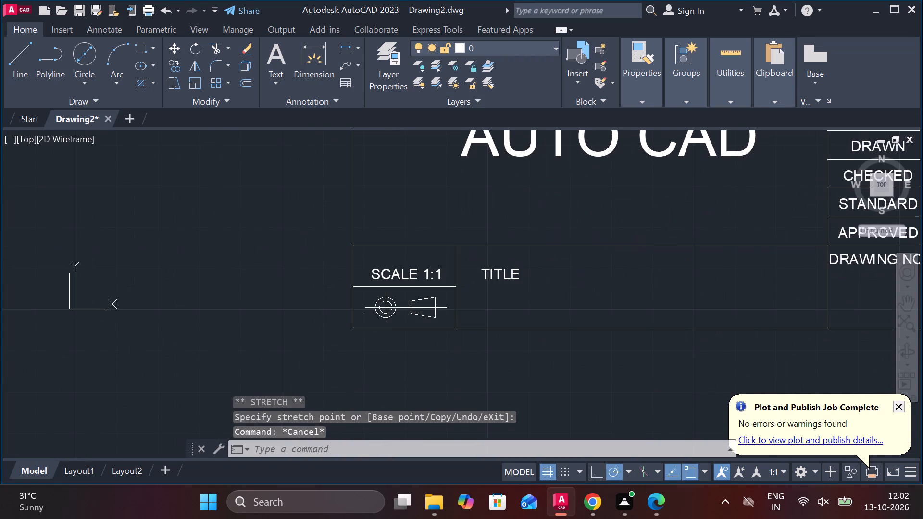
{"action": "scroll", "coordinate": [472, 289], "scroll_direction": "up", "scroll_amount": 1}
{"action": "left_click", "coordinate": [514, 271]}
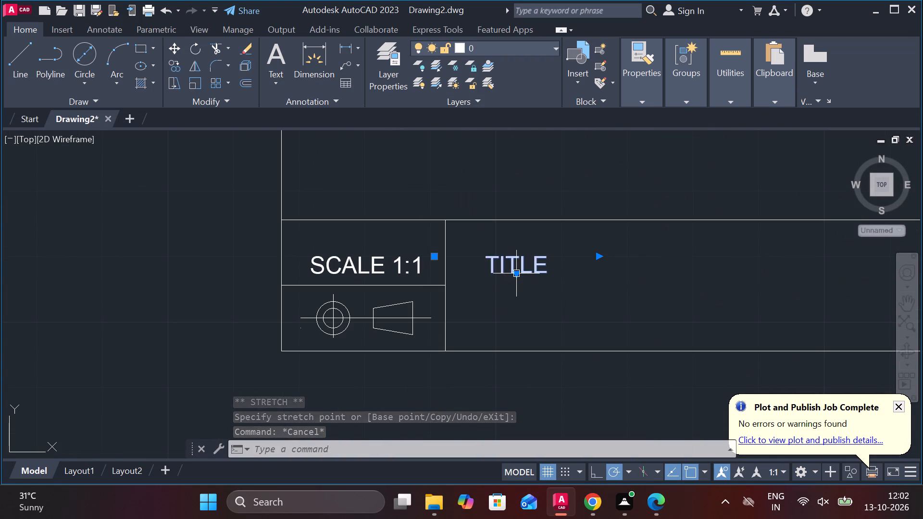
{"action": "key", "text": "Escape"}
{"action": "left_click", "coordinate": [350, 274]}
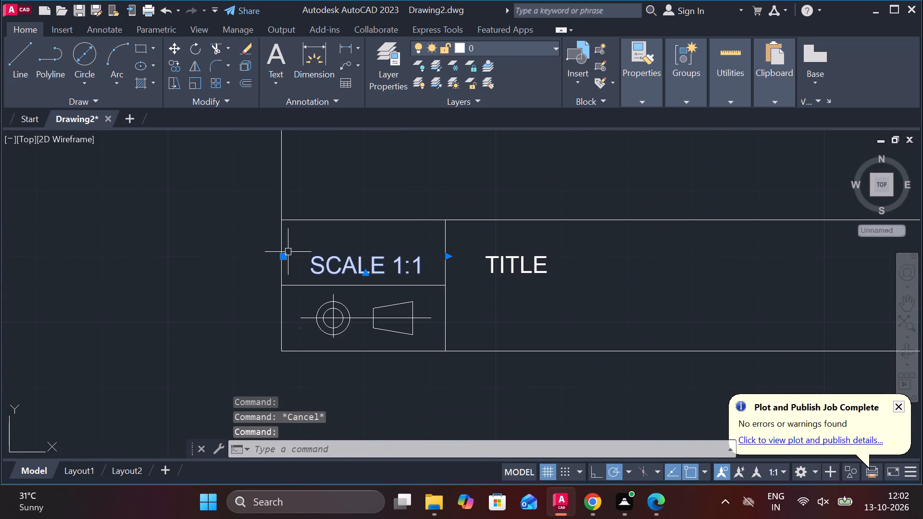
{"action": "left_click", "coordinate": [283, 257]}
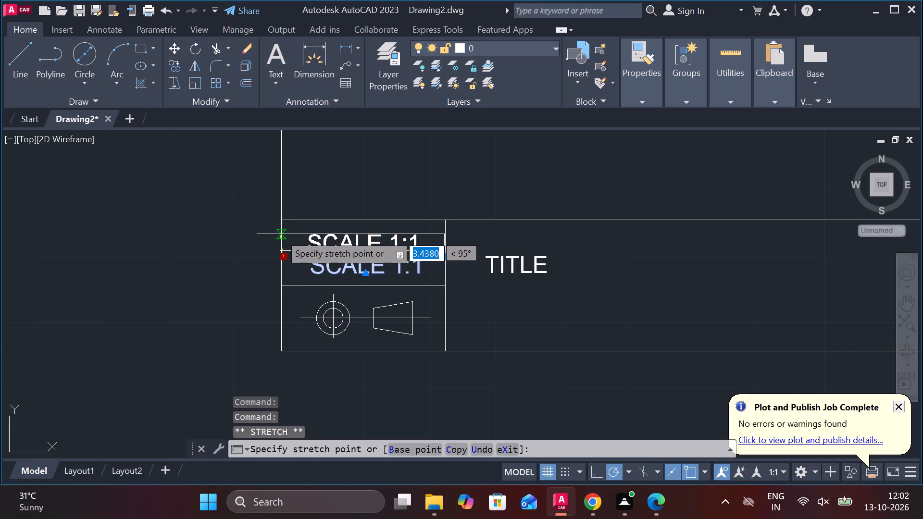
{"action": "left_click", "coordinate": [280, 234]}
{"action": "key", "text": "Escape"}
Move the TITLE label slightly up and to the right so it lines up with the SCALE 1:1 text.
{"action": "left_click", "coordinate": [551, 265]}
{"action": "left_click", "coordinate": [498, 255]}
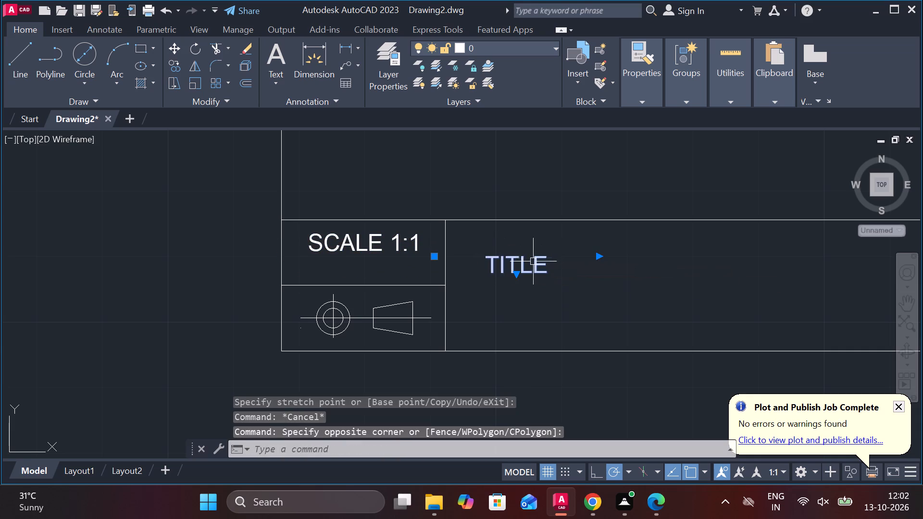
{"action": "left_click", "coordinate": [513, 263]}
{"action": "key", "text": "Escape"}
{"action": "left_click", "coordinate": [520, 263]}
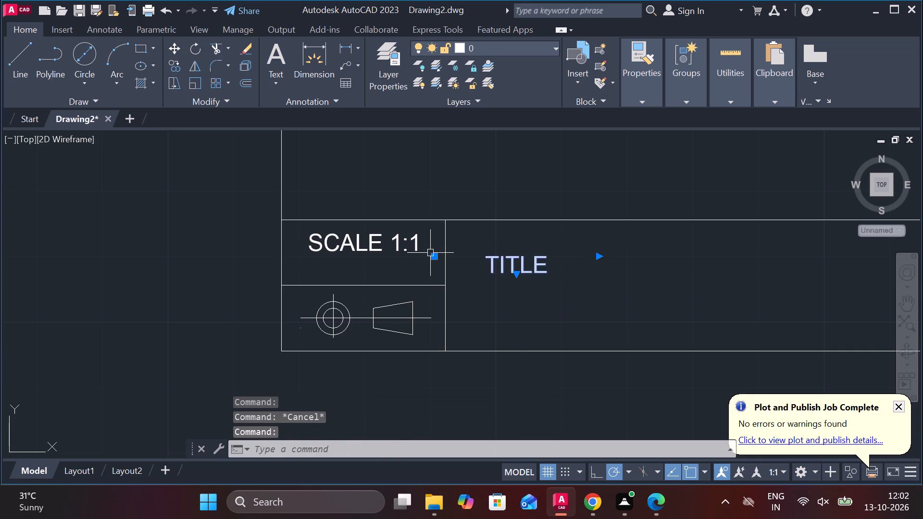
{"action": "left_click", "coordinate": [433, 254]}
{"action": "left_click", "coordinate": [456, 236]}
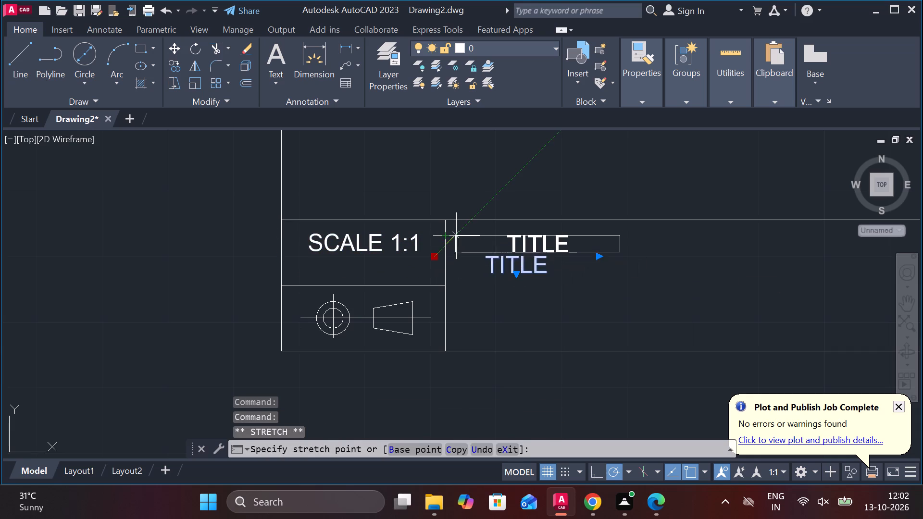
{"action": "key", "text": "Escape"}
Add the centred multiline text CURVED HOOK BODY below the TITLE label in the title cell.
{"action": "middle_click_drag", "start_coordinate": [604, 273], "coordinate": [476, 276]}
{"action": "type", "text": "MT"}
{"action": "key", "text": "space"}
{"action": "left_click", "coordinate": [444, 282]}
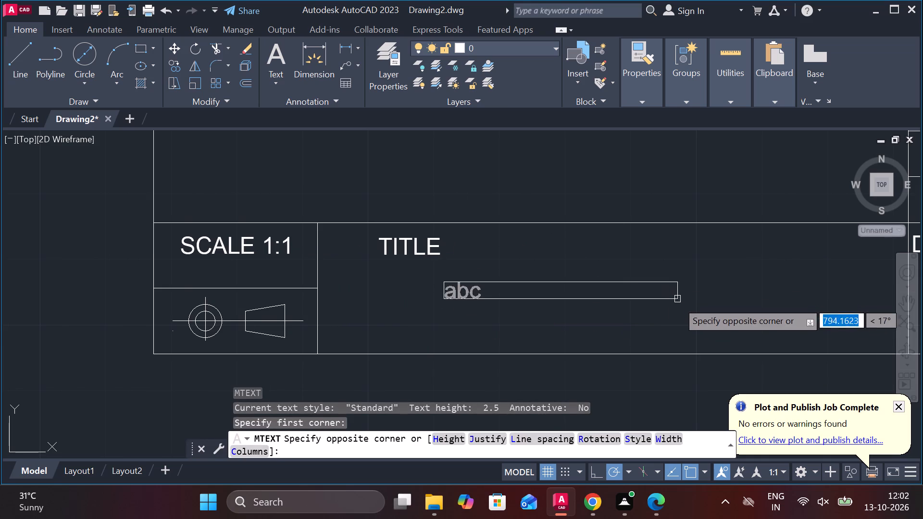
{"action": "left_click", "coordinate": [865, 328]}
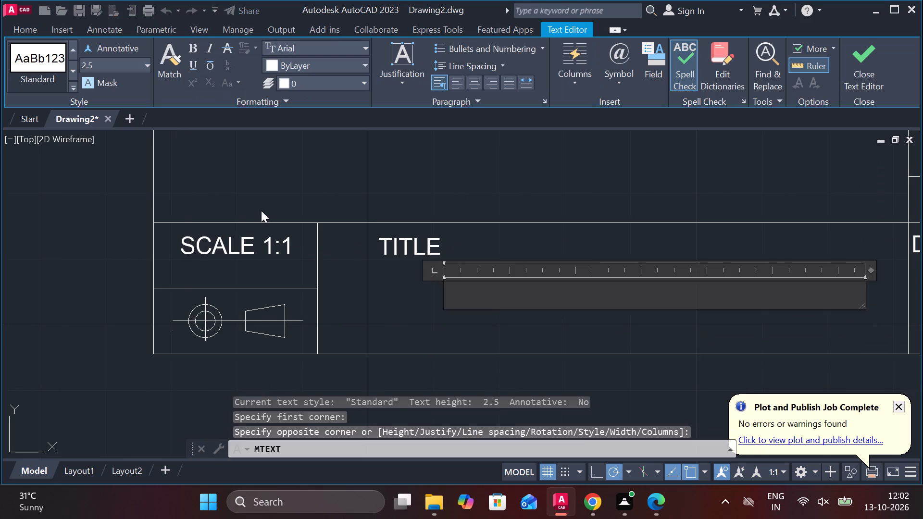
{"action": "left_click", "coordinate": [476, 83]}
{"action": "type", "text": "CU"}
{"action": "type", "text": "CU"}
{"action": "type", "text": "RVED"}
{"action": "key", "text": "space"}
{"action": "type", "text": "HOOK BODY"}
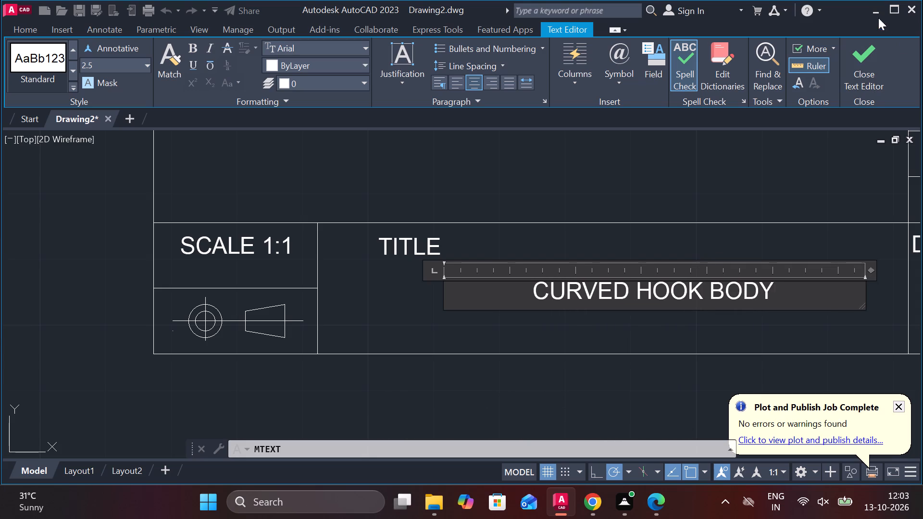
{"action": "left_click", "coordinate": [868, 57]}
Examine the completed title block and the hook's dimensions for correctness.
{"action": "scroll", "coordinate": [460, 322], "scroll_direction": "down", "scroll_amount": 2}
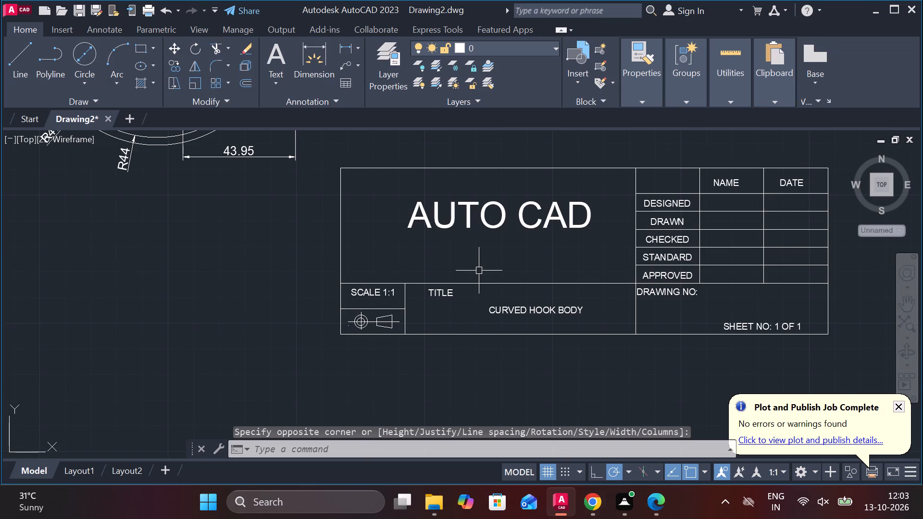
{"action": "scroll", "coordinate": [479, 271], "scroll_direction": "down", "scroll_amount": 1}
{"action": "middle_click_drag", "start_coordinate": [471, 265], "coordinate": [537, 375]}
{"action": "scroll", "coordinate": [390, 182], "scroll_direction": "up", "scroll_amount": 2}
{"action": "middle_click_drag", "start_coordinate": [389, 183], "coordinate": [420, 235]}
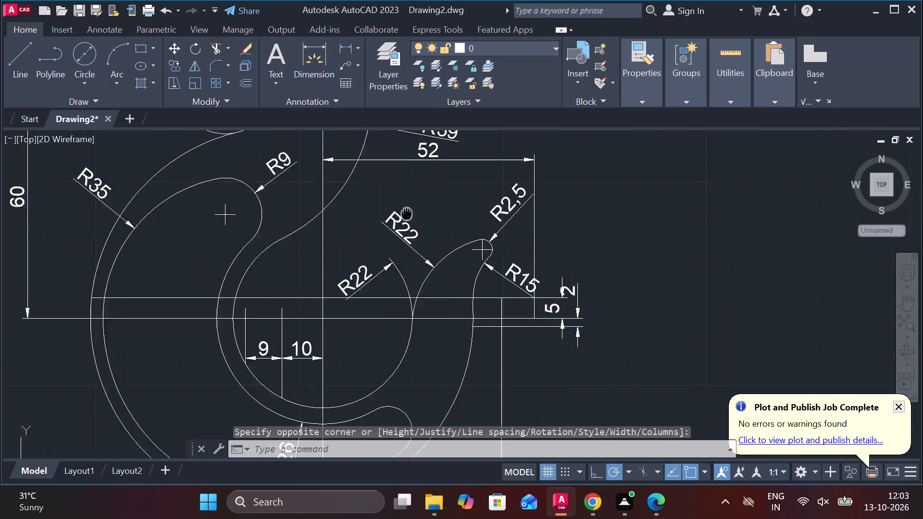
{"action": "middle_click_drag", "start_coordinate": [420, 235], "coordinate": [455, 299]}
{"action": "scroll", "coordinate": [439, 260], "scroll_direction": "down", "scroll_amount": 1}
{"action": "middle_click_drag", "start_coordinate": [564, 250], "coordinate": [537, 241]}
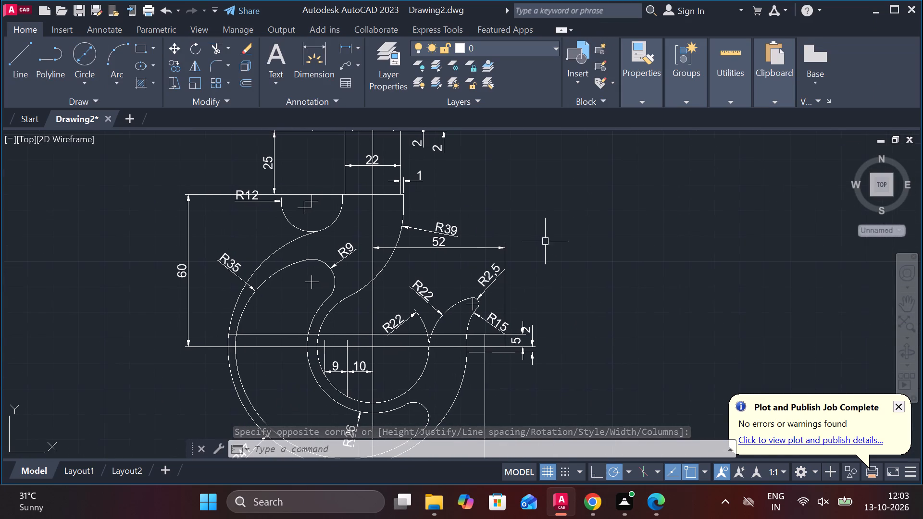
{"action": "middle_click_drag", "start_coordinate": [613, 247], "coordinate": [499, 192]}
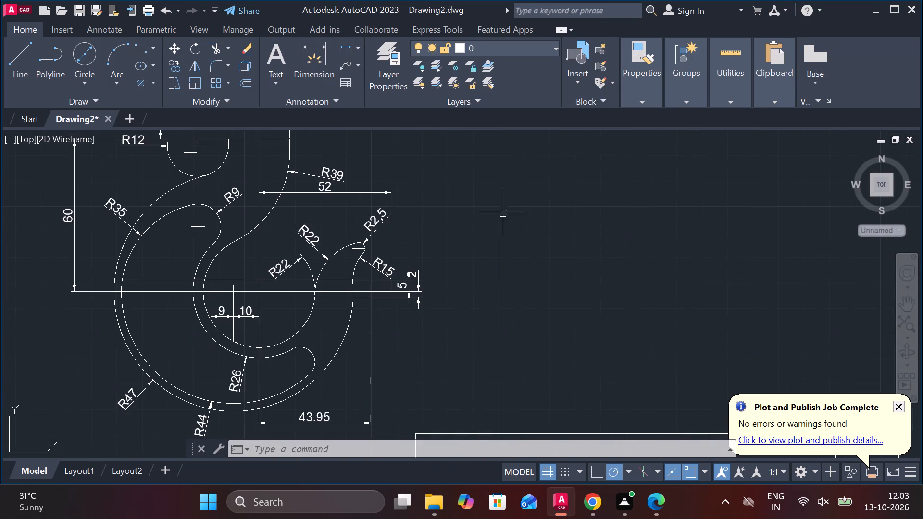
Save the drawing as CURVED HOOK BODY in the Documents folder.
{"action": "key", "text": "ctrl+s"}
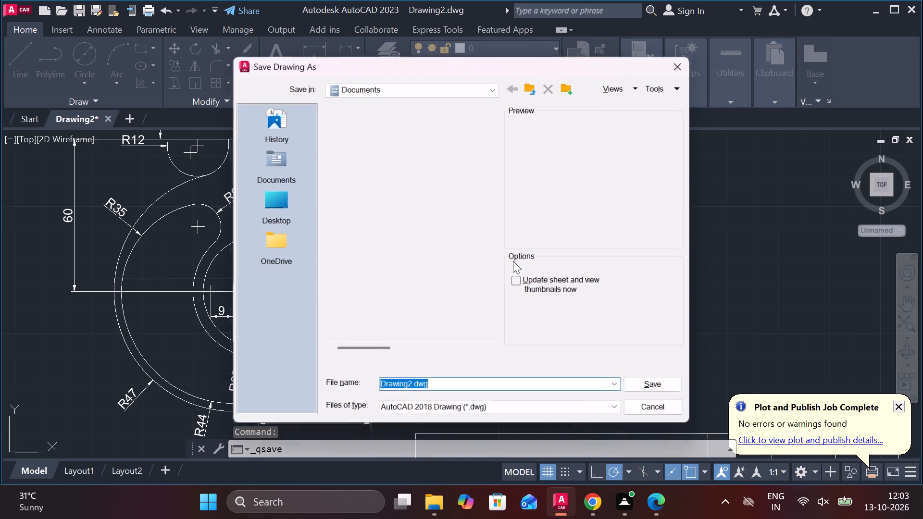
{"action": "type", "text": "CURVED HOOK BODY"}
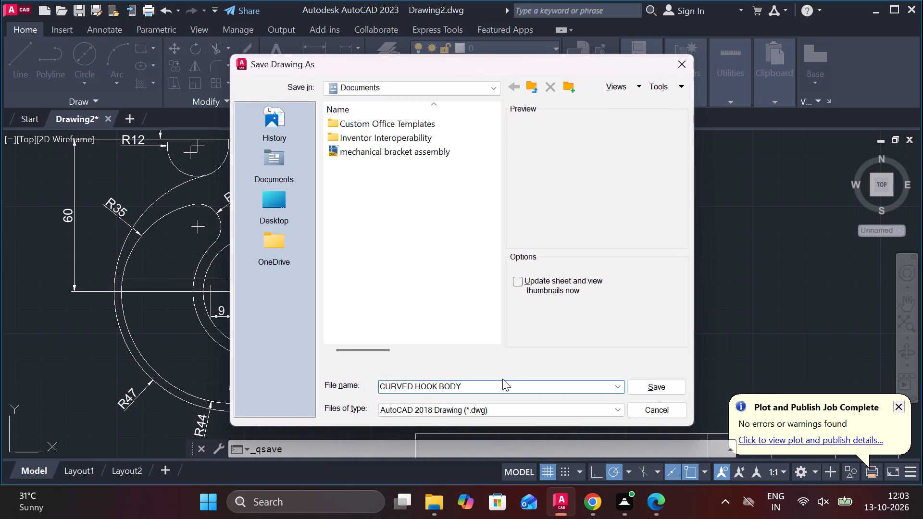
{"action": "left_click", "coordinate": [651, 392]}
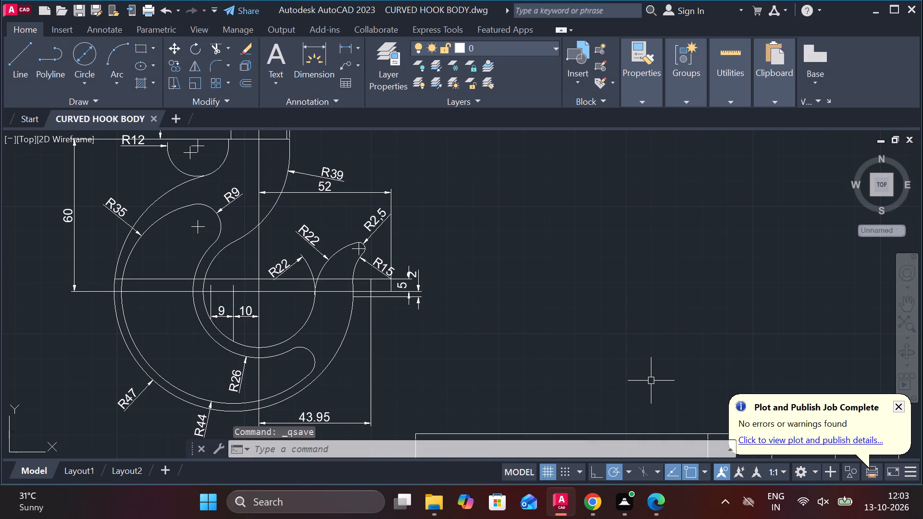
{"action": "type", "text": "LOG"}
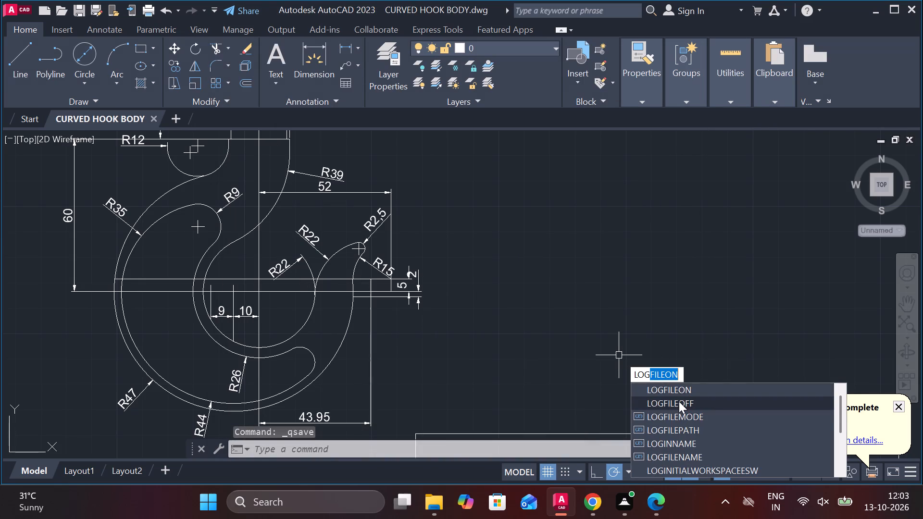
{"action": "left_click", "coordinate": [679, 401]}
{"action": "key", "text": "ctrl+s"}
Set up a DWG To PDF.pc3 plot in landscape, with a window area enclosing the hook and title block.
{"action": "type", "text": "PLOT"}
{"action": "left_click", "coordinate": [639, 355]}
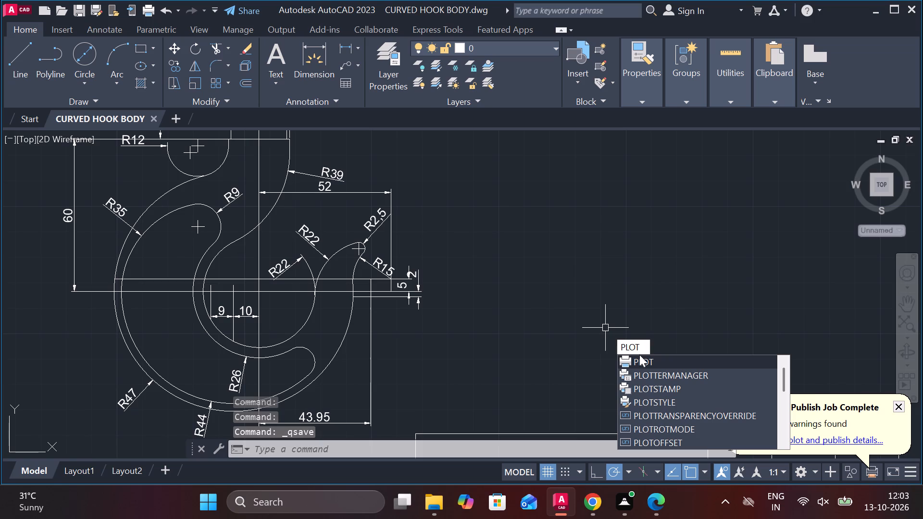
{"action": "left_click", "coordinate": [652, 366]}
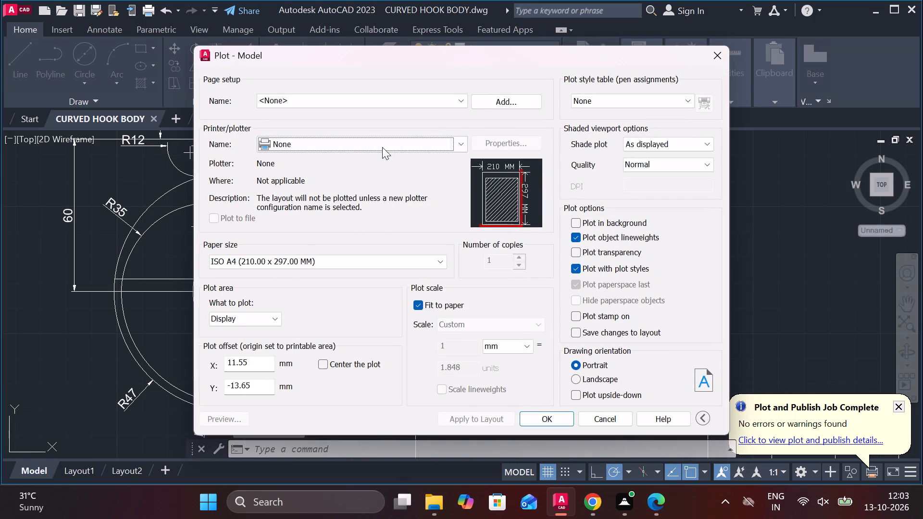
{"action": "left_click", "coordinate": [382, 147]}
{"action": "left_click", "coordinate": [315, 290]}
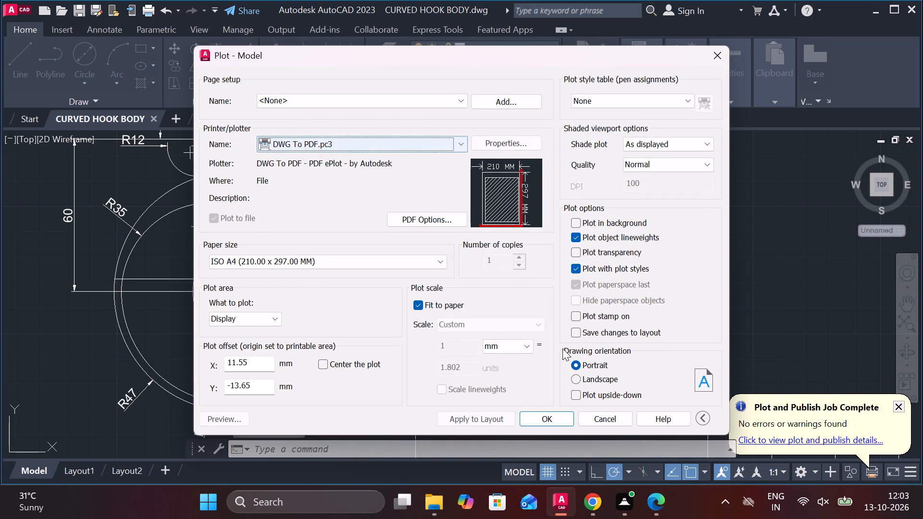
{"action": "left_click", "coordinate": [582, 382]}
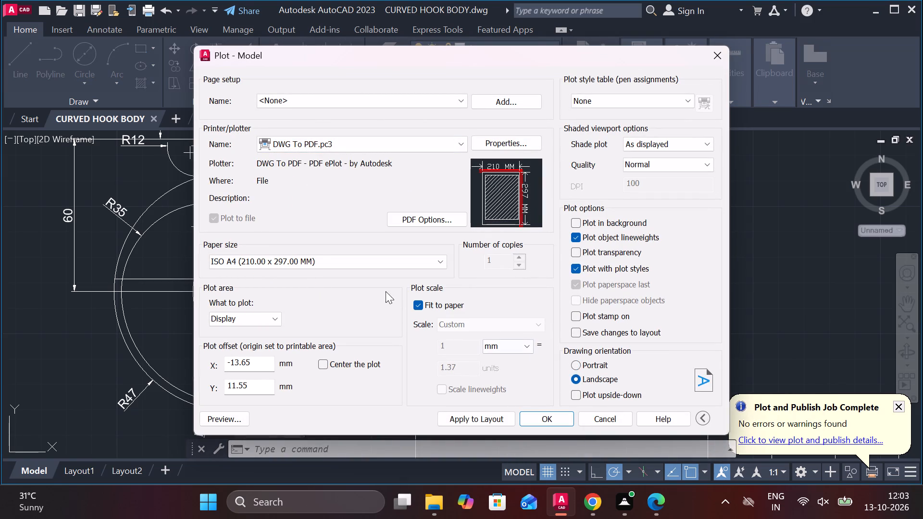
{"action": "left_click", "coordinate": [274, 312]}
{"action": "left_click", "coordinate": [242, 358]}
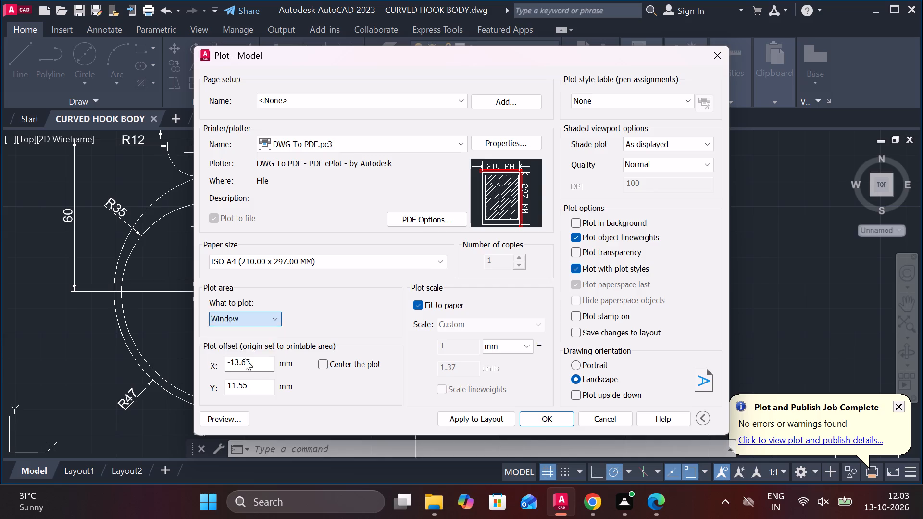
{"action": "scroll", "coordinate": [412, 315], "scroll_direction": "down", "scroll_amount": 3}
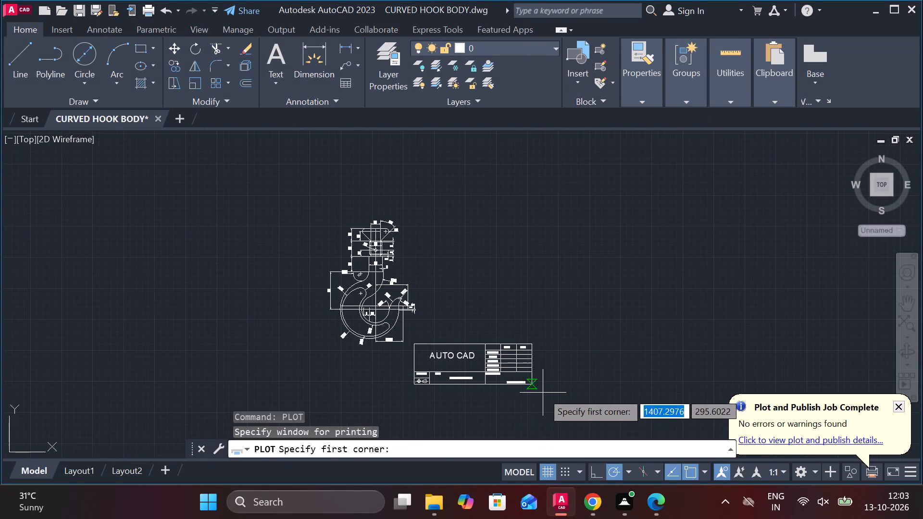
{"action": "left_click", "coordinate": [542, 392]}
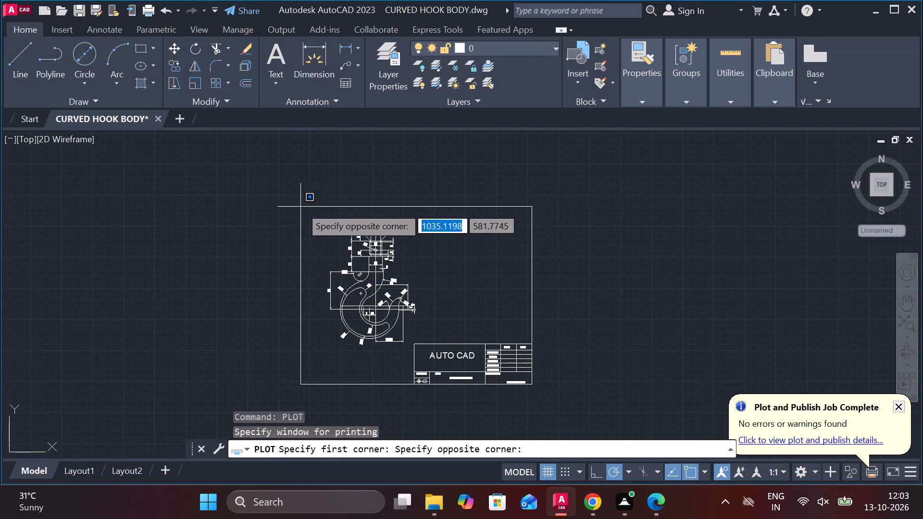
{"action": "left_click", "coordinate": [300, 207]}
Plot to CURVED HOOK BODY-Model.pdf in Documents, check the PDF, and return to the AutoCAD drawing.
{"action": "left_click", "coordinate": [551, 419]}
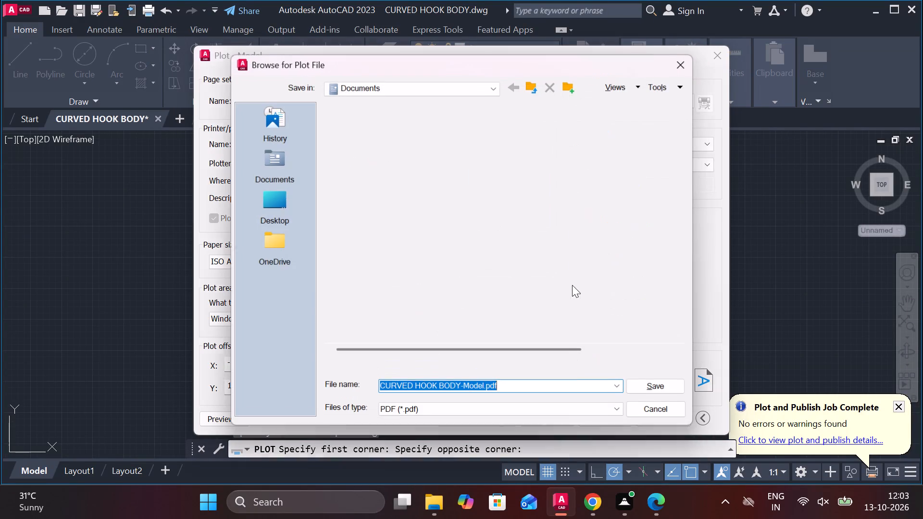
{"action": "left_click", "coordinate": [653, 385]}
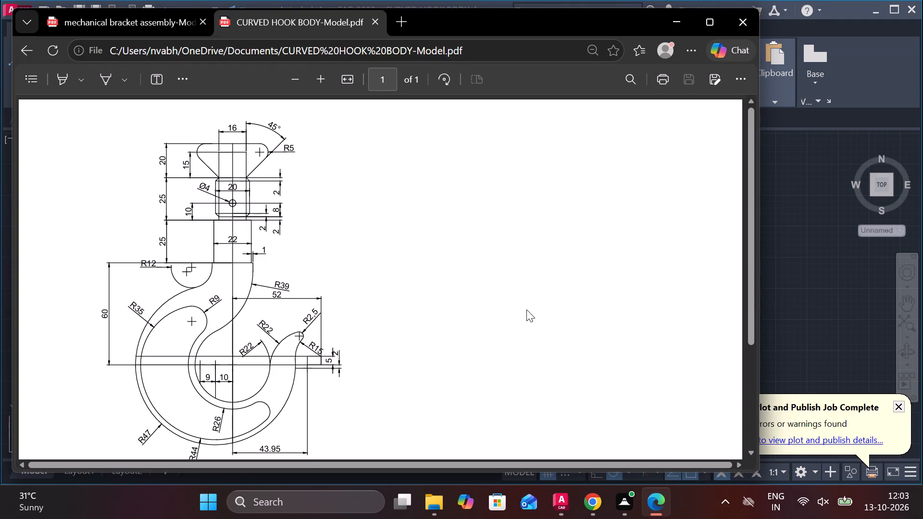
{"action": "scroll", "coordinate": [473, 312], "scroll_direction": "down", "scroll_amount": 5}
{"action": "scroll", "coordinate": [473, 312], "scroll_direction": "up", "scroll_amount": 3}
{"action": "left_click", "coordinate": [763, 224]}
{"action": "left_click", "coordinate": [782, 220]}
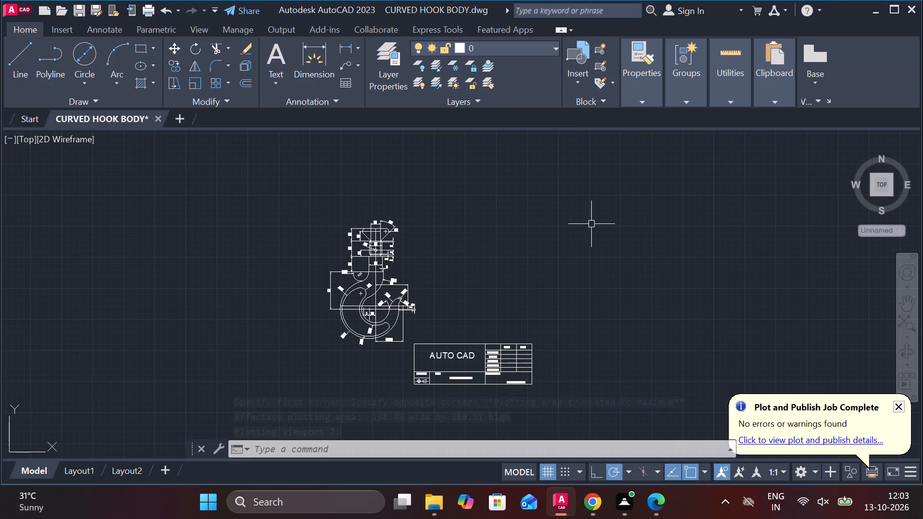
Draw a rectangular border about 380 by 298 around the hook from the title block's lower-right corner, and save the drawing.
{"action": "left_click", "coordinate": [142, 51]}
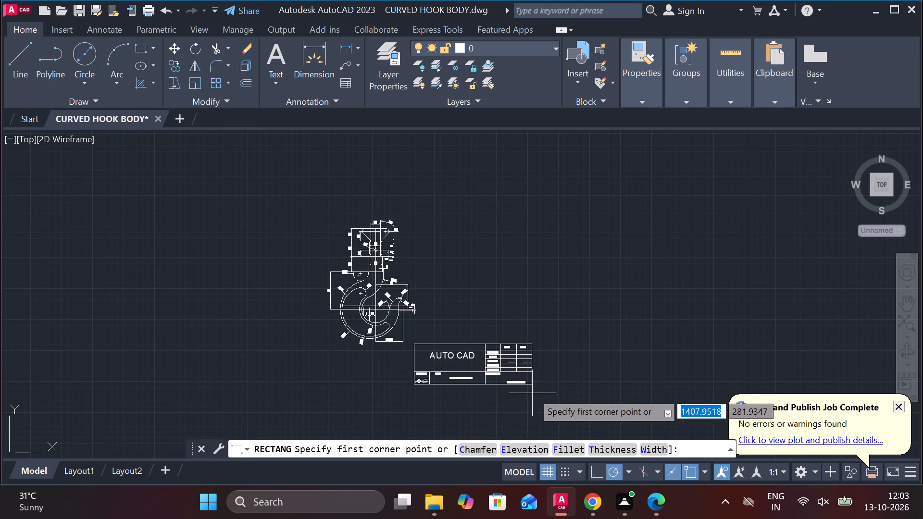
{"action": "left_click", "coordinate": [532, 391]}
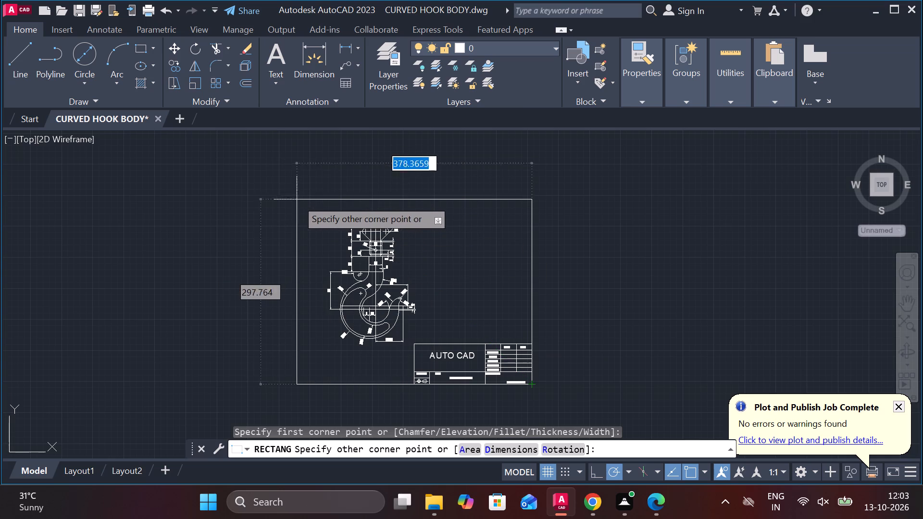
{"action": "left_click", "coordinate": [295, 200]}
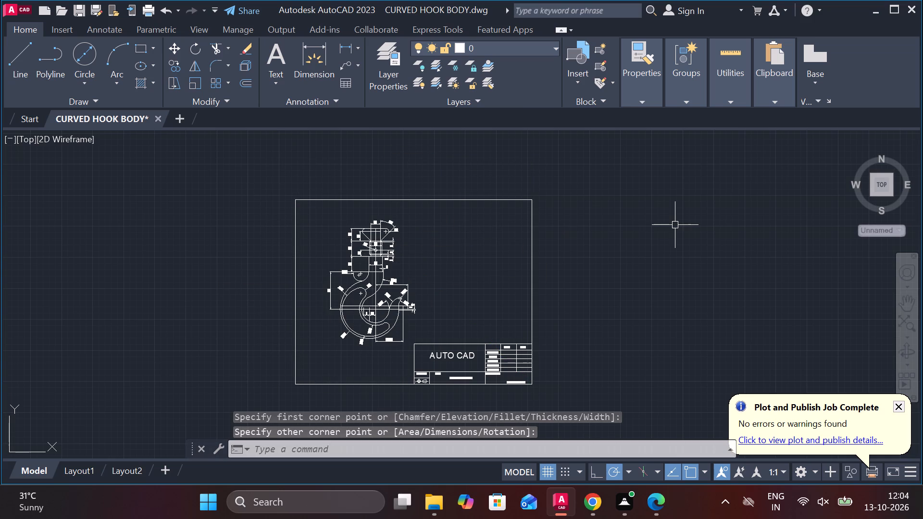
{"action": "key", "text": "ctrl+s"}
Set up a DWG To PDF.pc3 plot in landscape, with a window area enclosing the whole bordered sheet.
{"action": "type", "text": "PLOT"}
{"action": "left_click", "coordinate": [711, 259]}
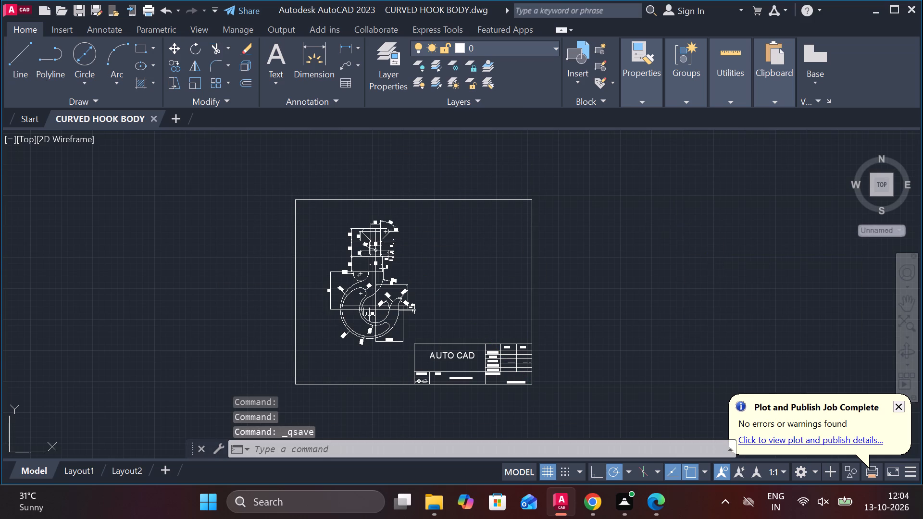
{"action": "left_click", "coordinate": [425, 146]}
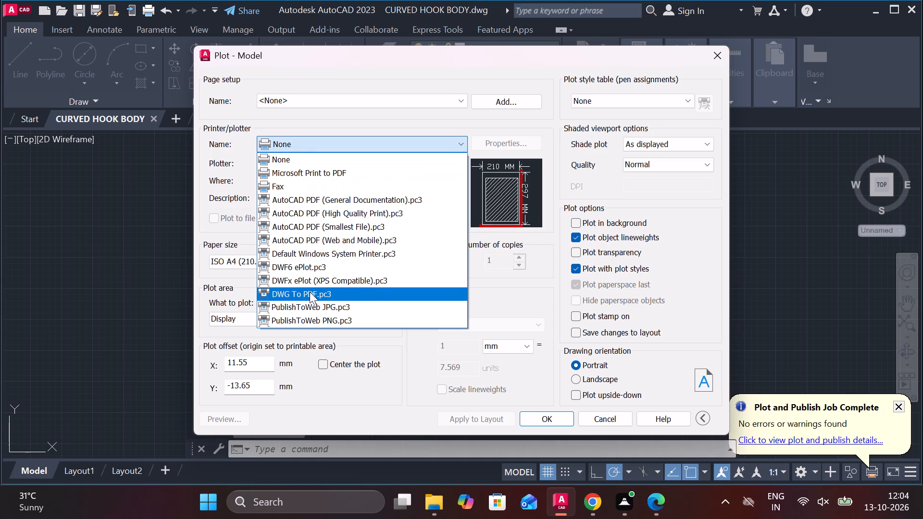
{"action": "left_click", "coordinate": [308, 296]}
{"action": "left_click", "coordinate": [574, 374]}
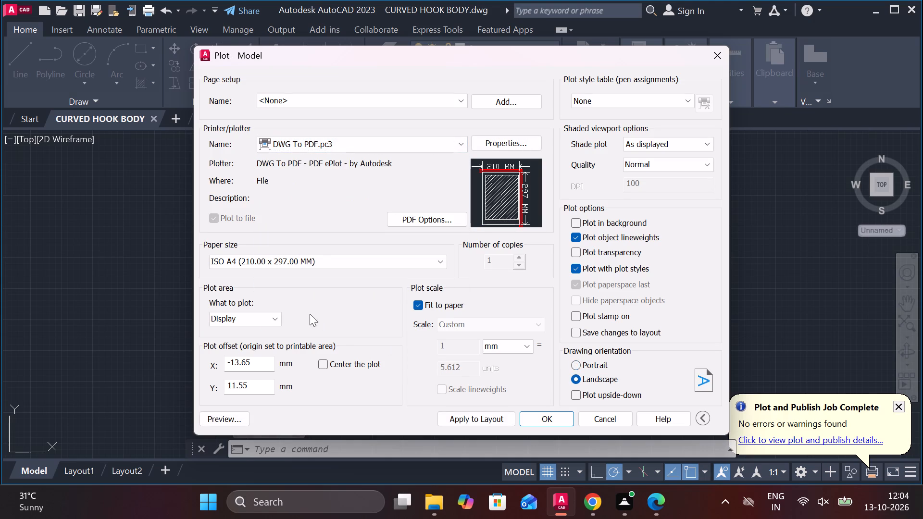
{"action": "left_click", "coordinate": [252, 324]}
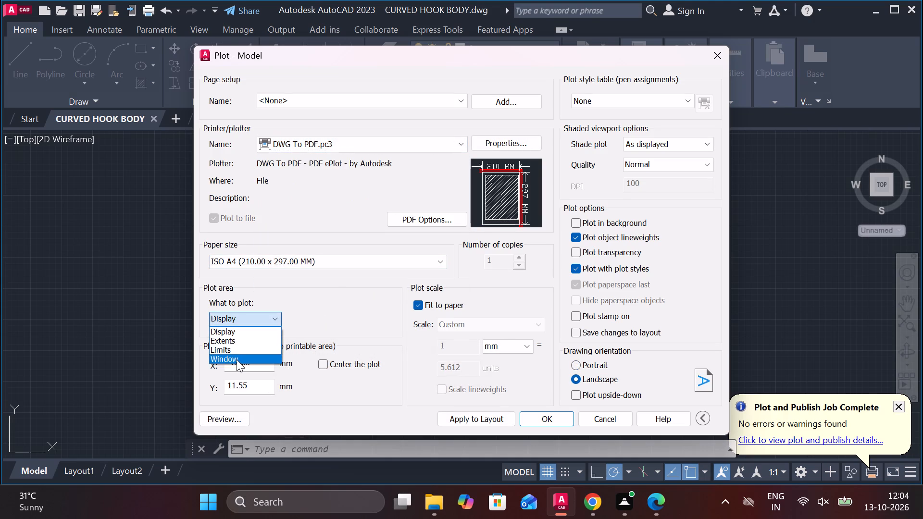
{"action": "left_click", "coordinate": [237, 359]}
{"action": "left_click", "coordinate": [537, 392]}
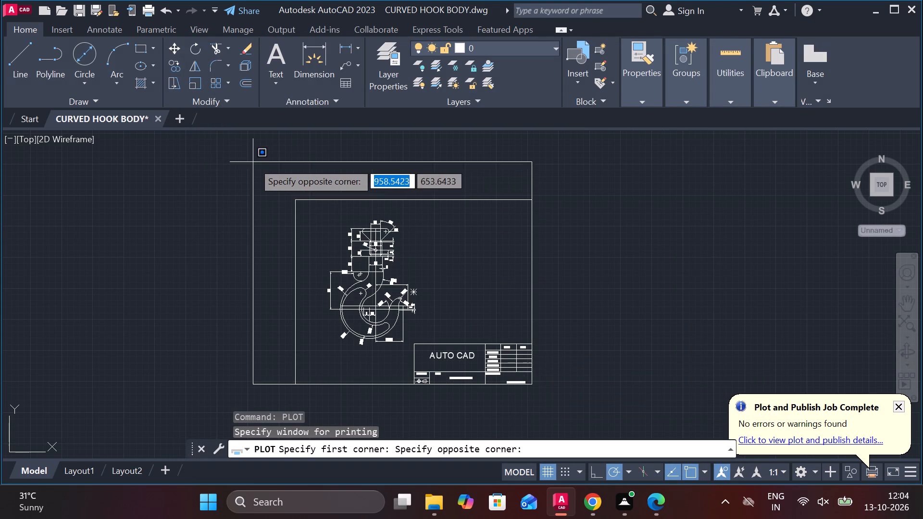
{"action": "left_click", "coordinate": [260, 182]}
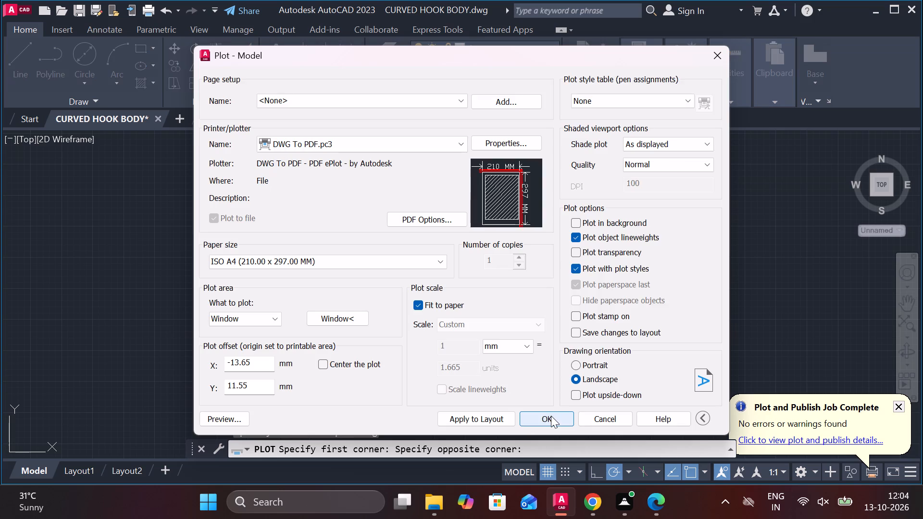
Plot the bordered sheet to CURVED HOOK BODY-Model.pdf in Documents, overwriting the existing file, and check the PDF down to the title block.
{"action": "left_click", "coordinate": [551, 416]}
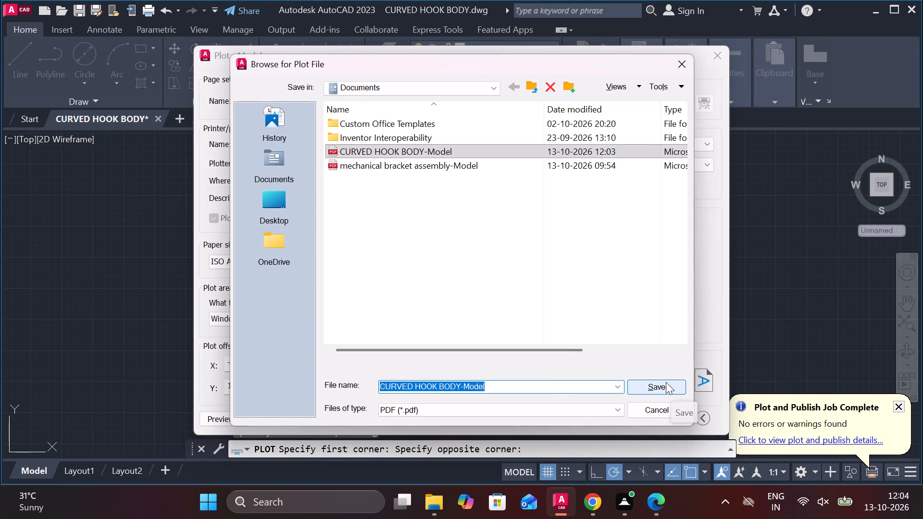
{"action": "left_click", "coordinate": [663, 383]}
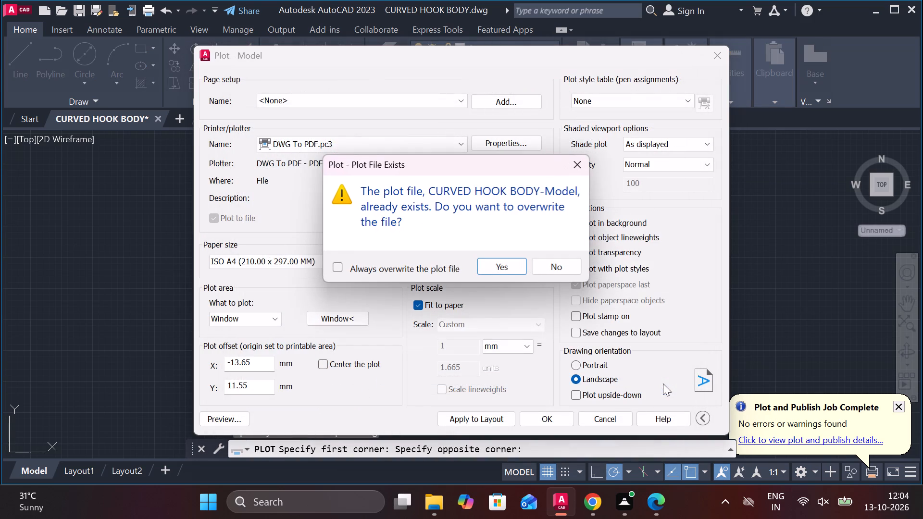
{"action": "left_click", "coordinate": [510, 275]}
{"action": "left_click", "coordinate": [514, 266]}
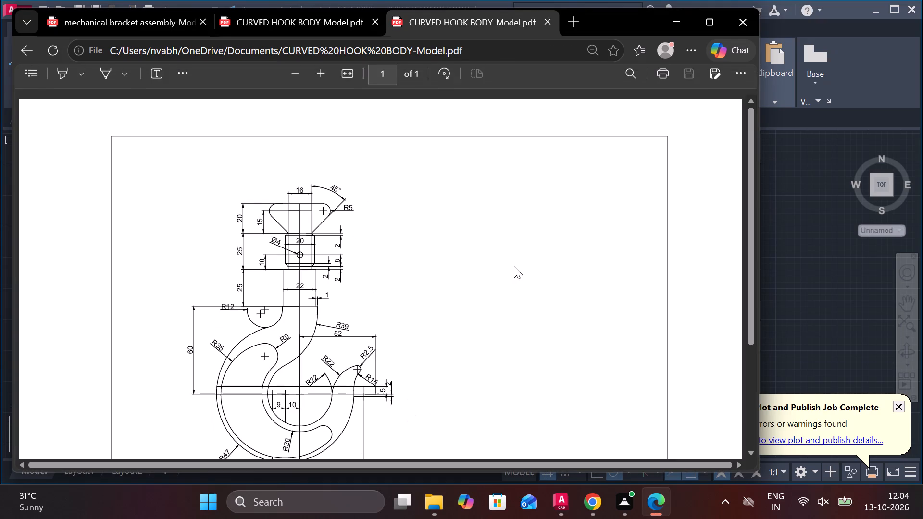
{"action": "scroll", "coordinate": [472, 273], "scroll_direction": "down", "scroll_amount": 6}
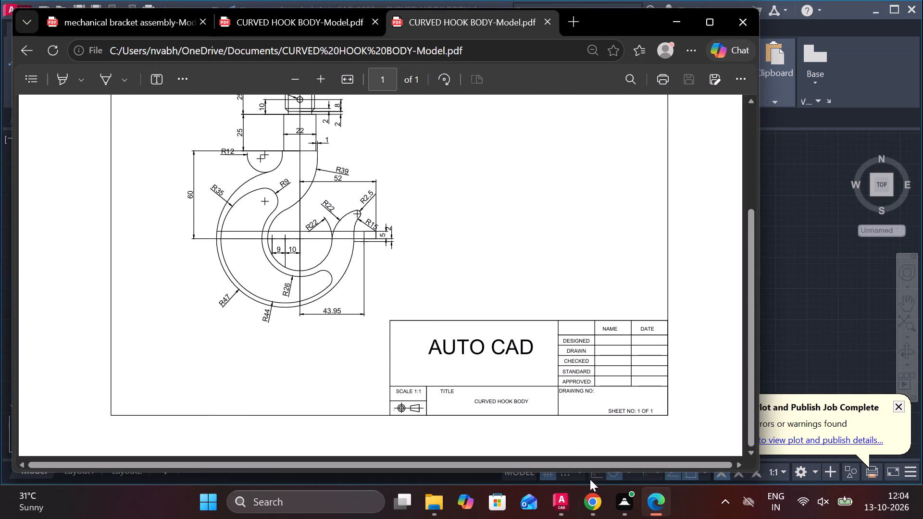